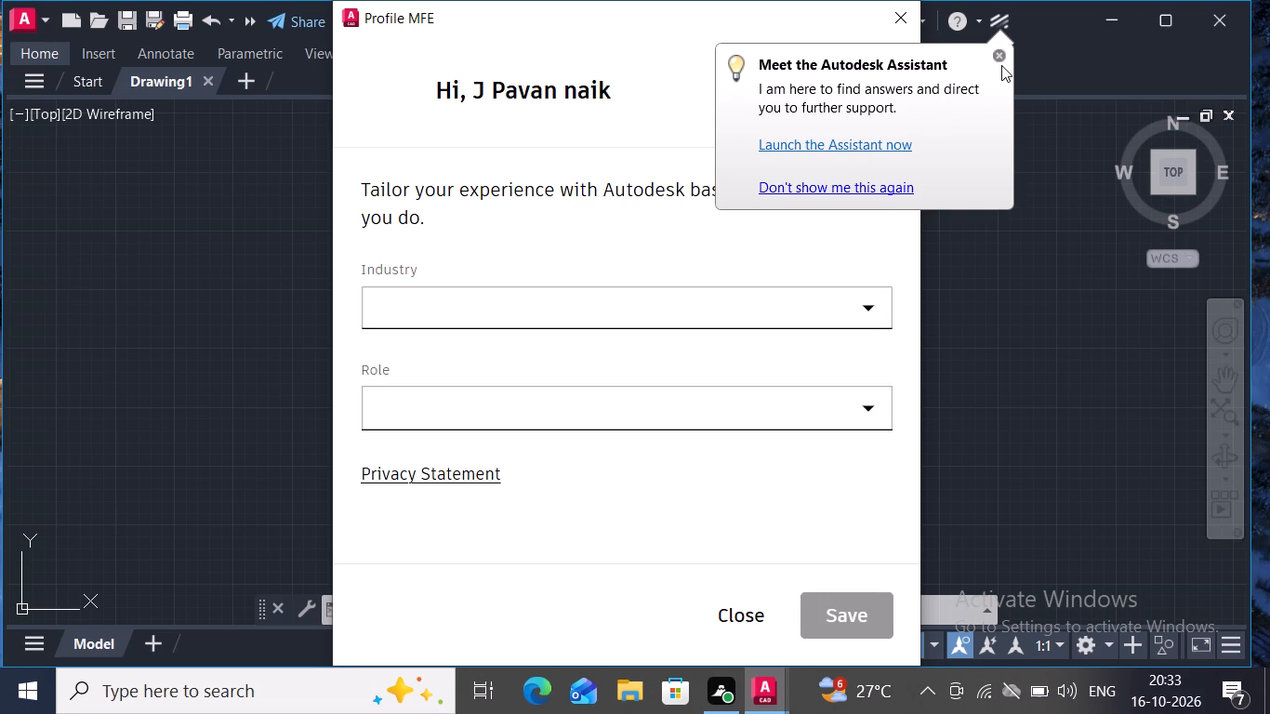
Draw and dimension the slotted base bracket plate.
Dismiss the Autodesk Assistant notice and close the industry and role profile questionnaire without filling it in.
click(999, 57)
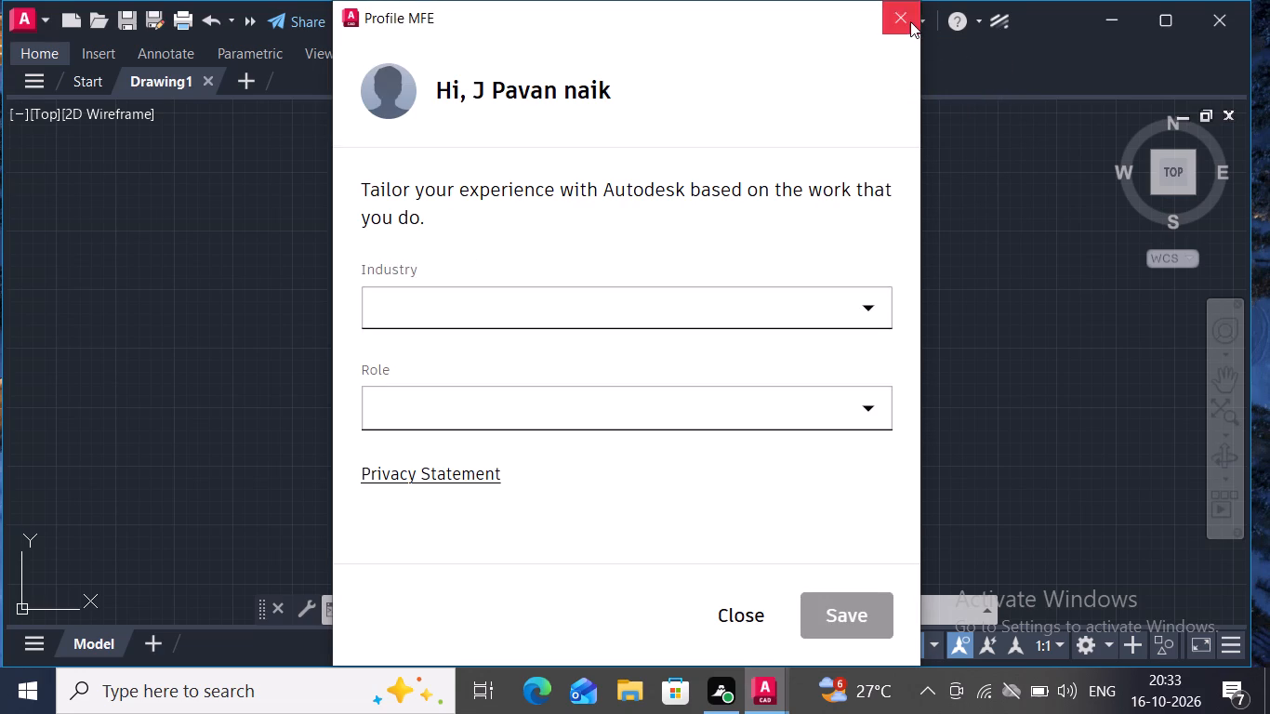
click(906, 17)
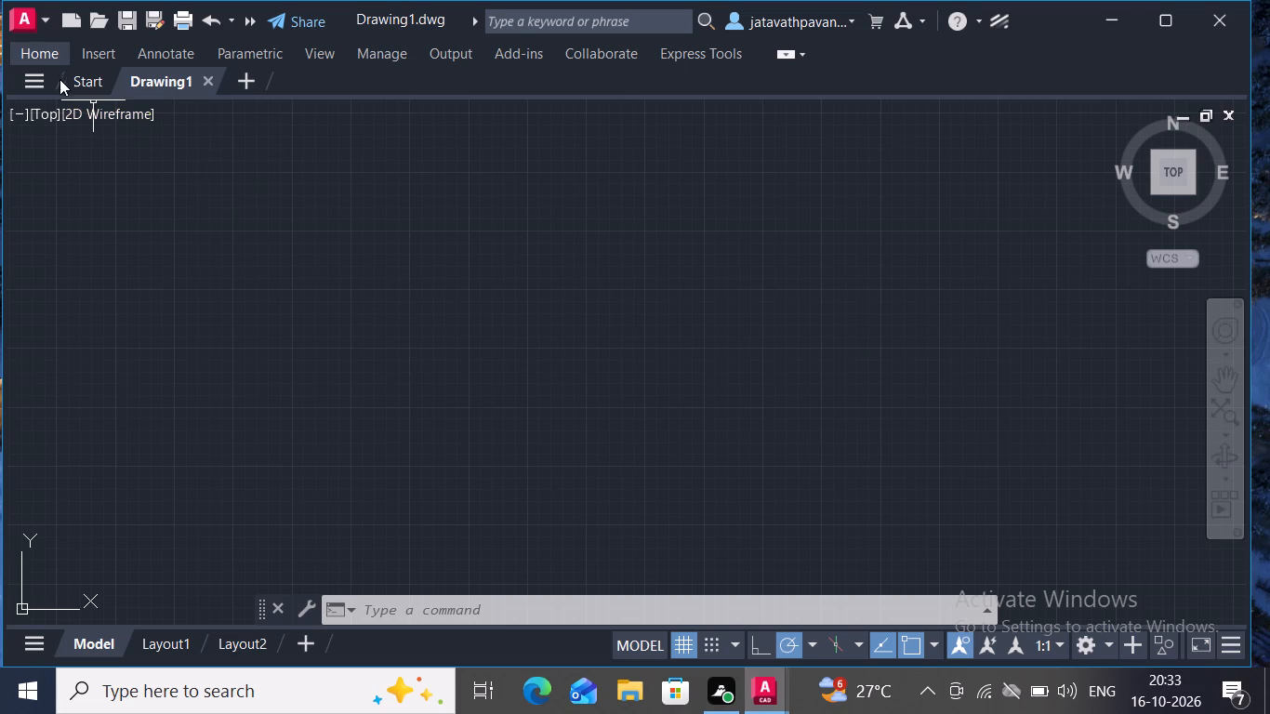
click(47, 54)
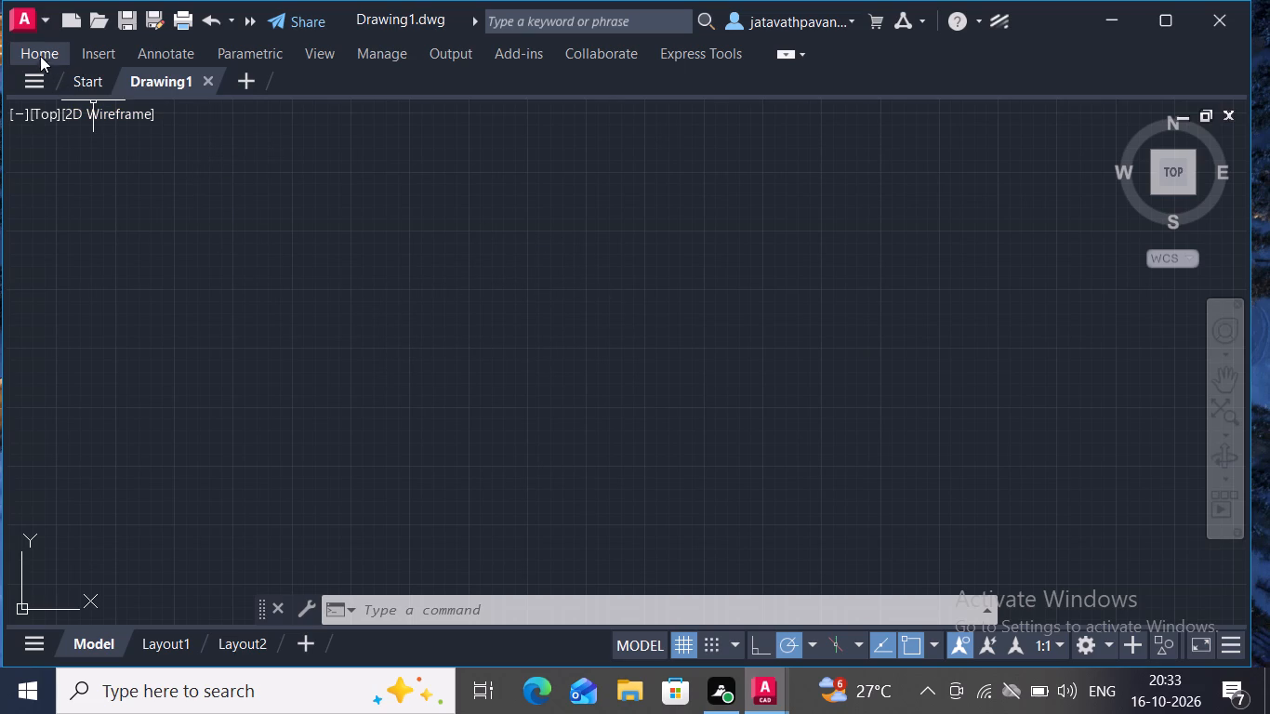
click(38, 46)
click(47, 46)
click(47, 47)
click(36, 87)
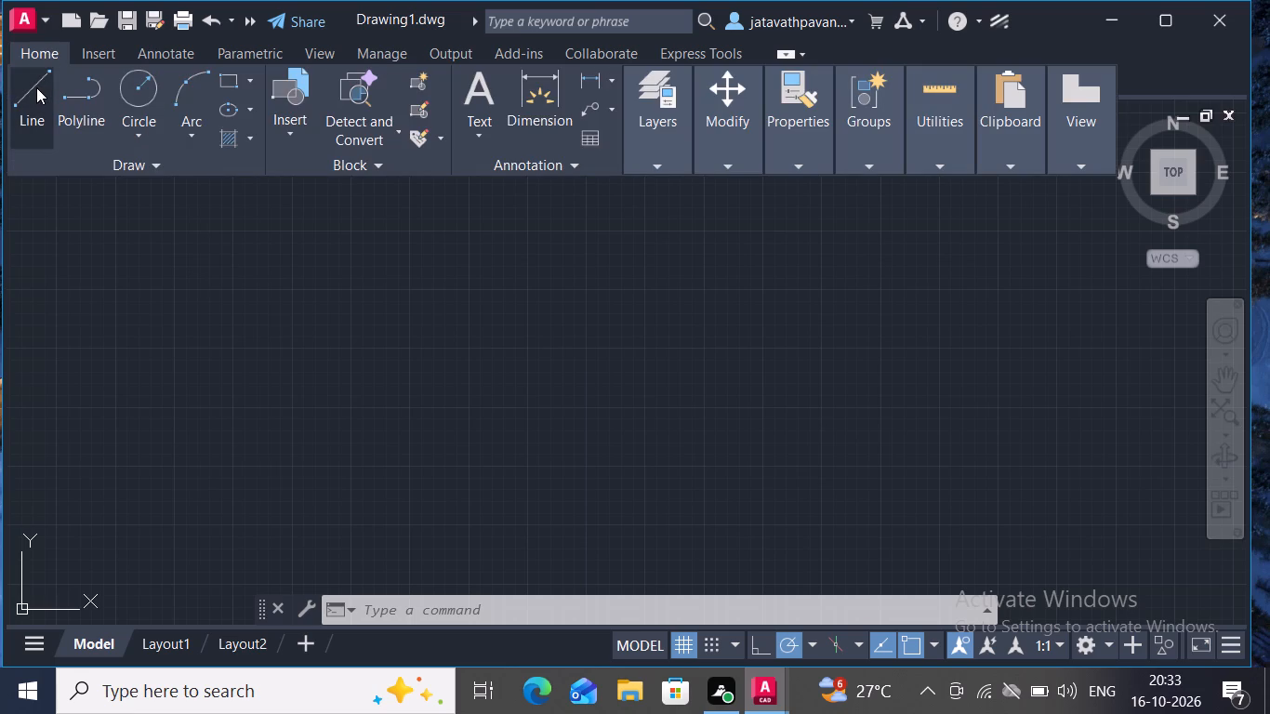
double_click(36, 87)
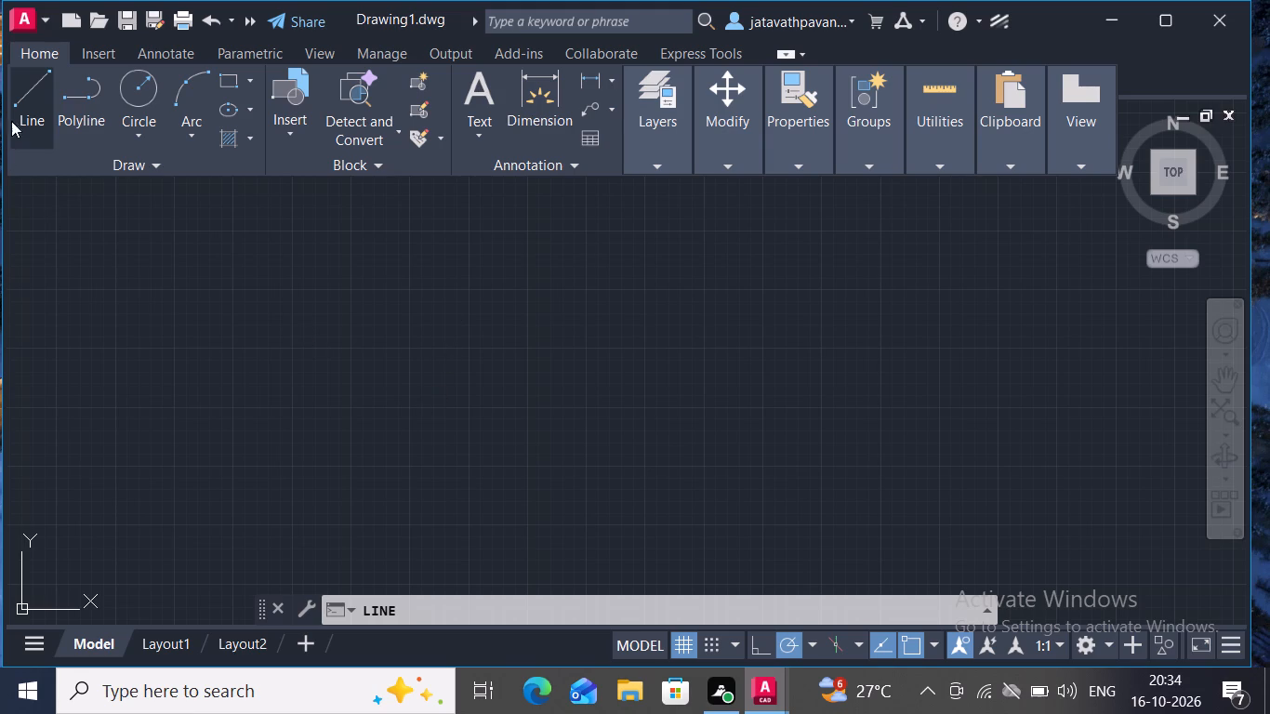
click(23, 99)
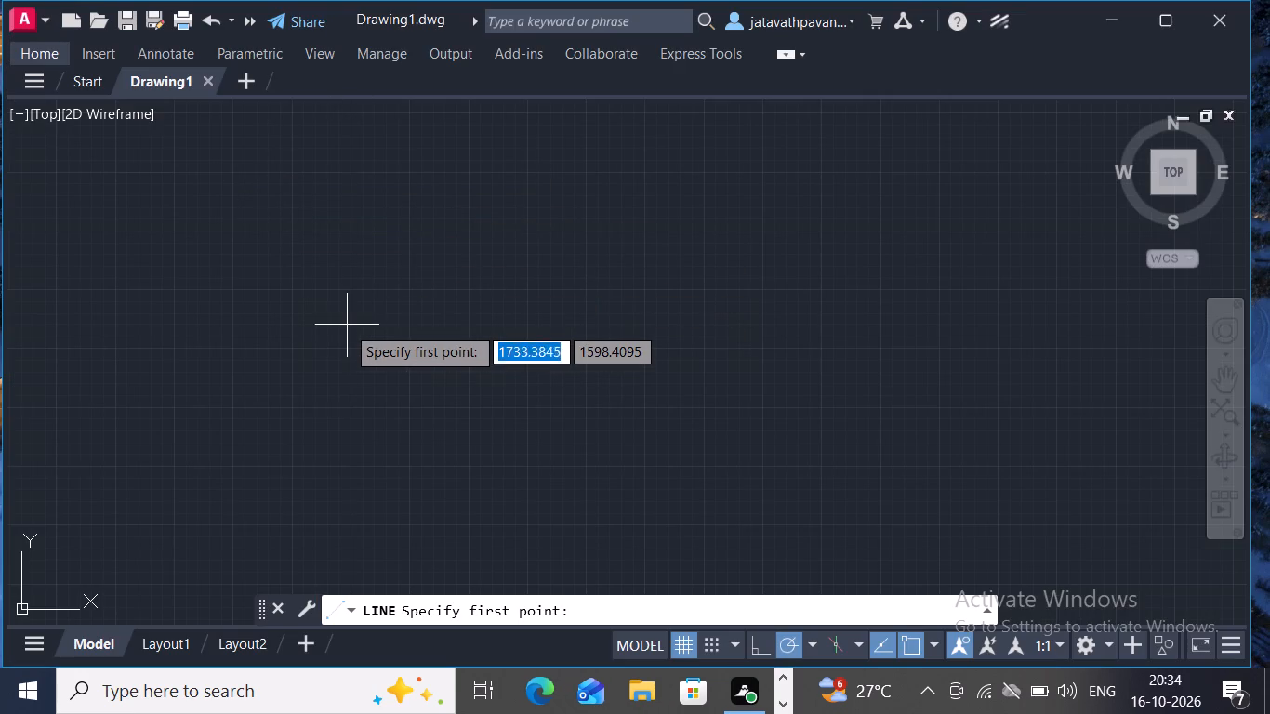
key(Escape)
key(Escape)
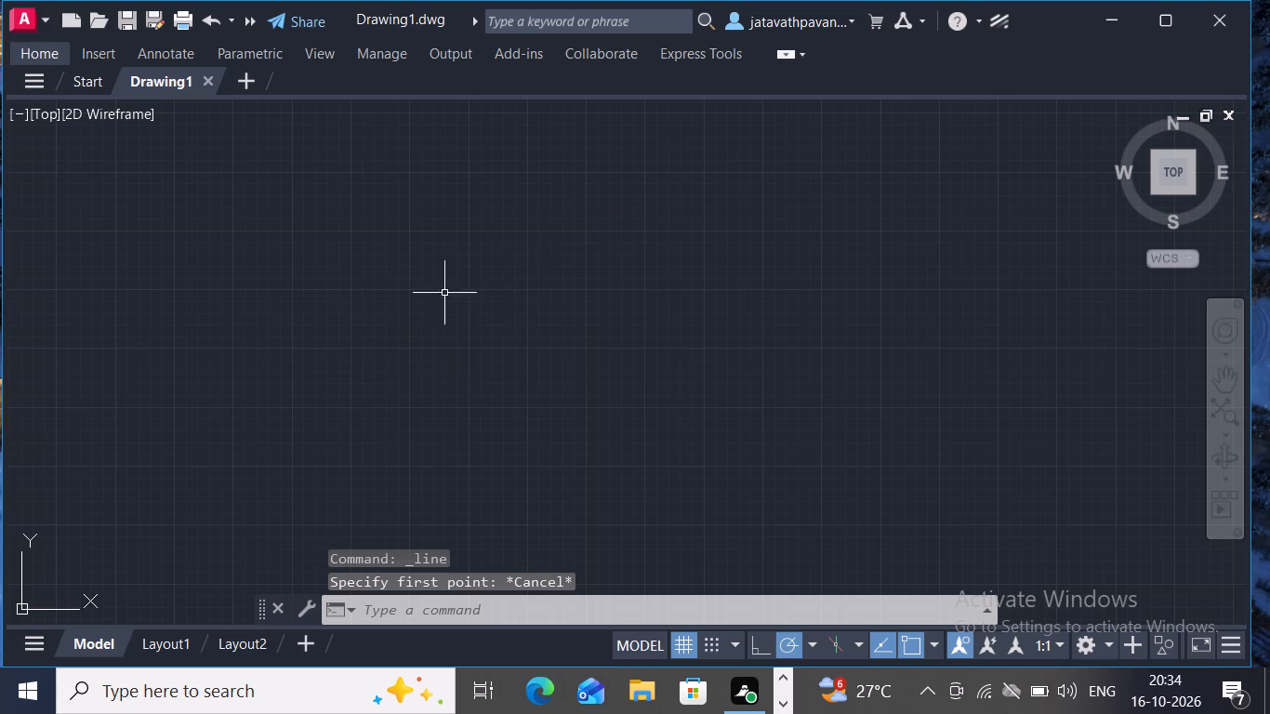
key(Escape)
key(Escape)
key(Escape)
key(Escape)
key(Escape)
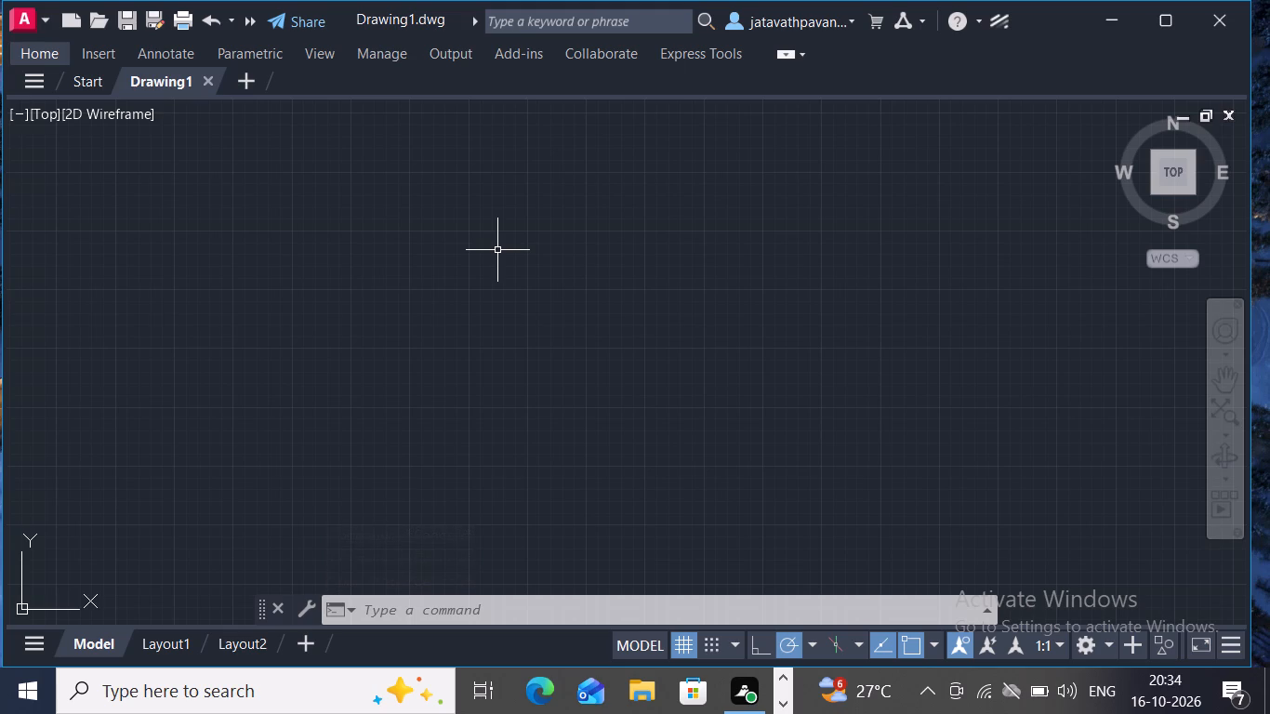
Start the Line command and dismiss the dialog about the application not responding.
click(43, 48)
click(54, 86)
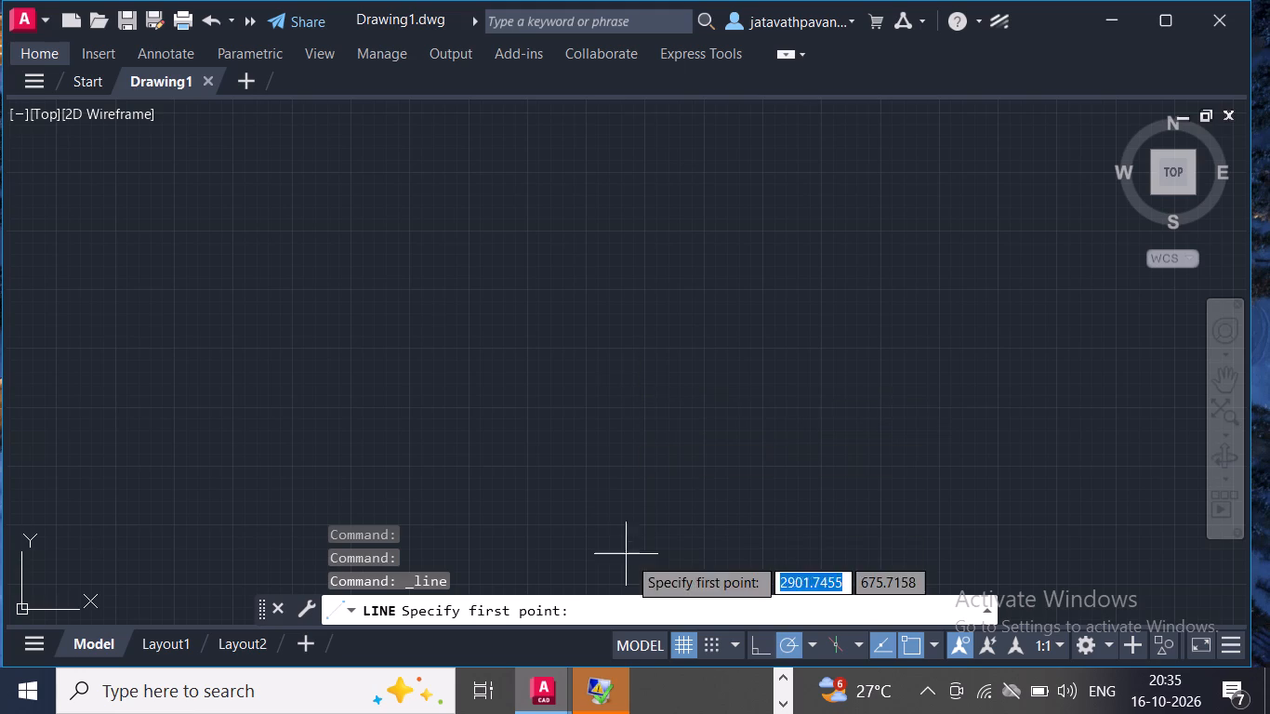
click(782, 671)
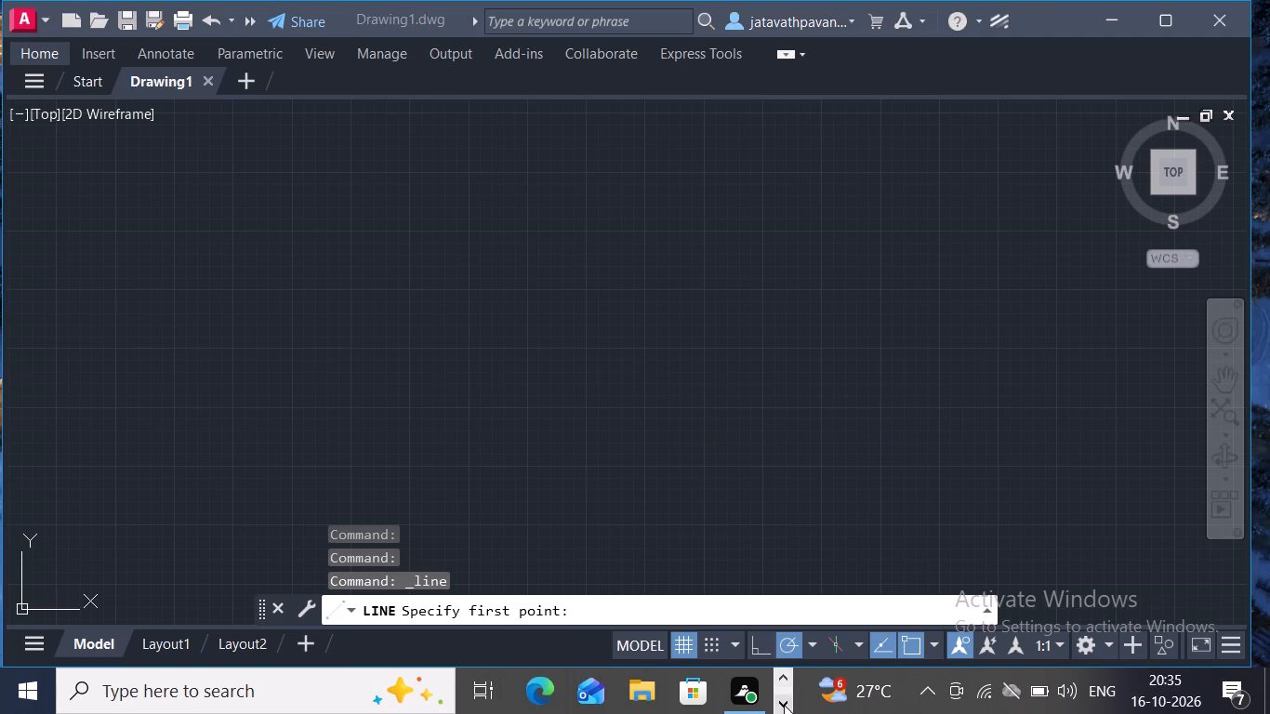
click(784, 705)
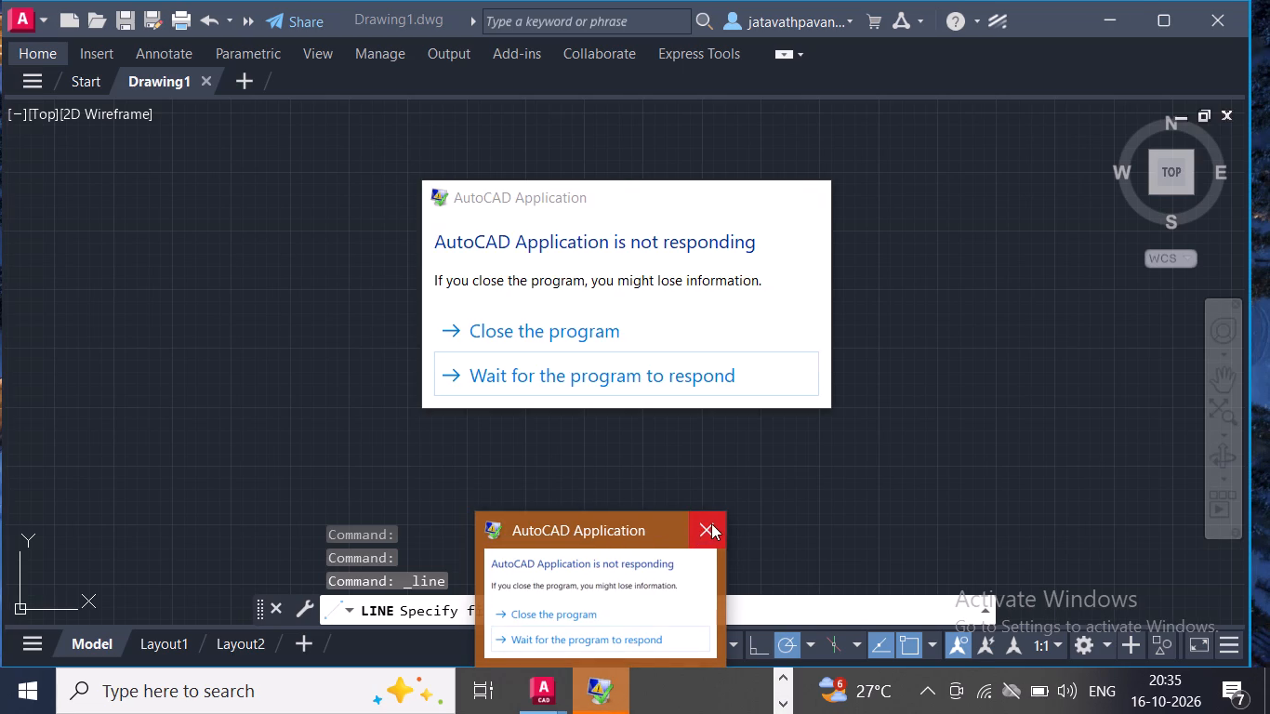
click(711, 523)
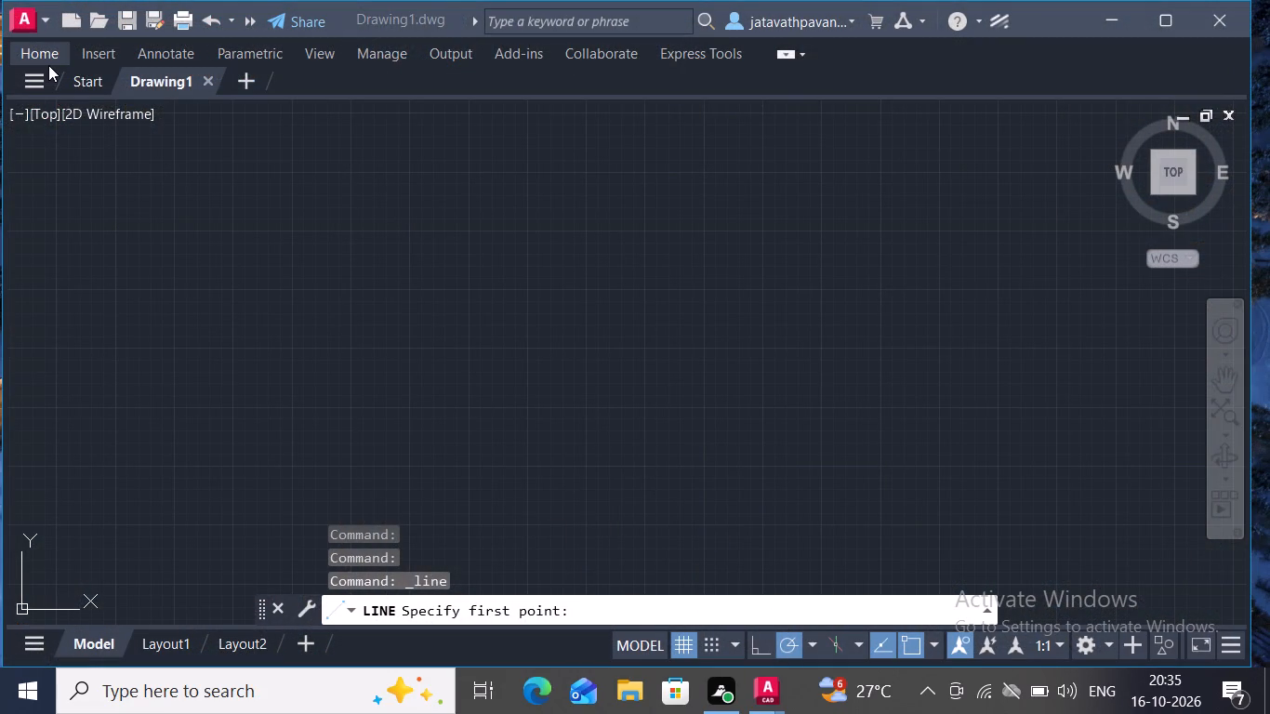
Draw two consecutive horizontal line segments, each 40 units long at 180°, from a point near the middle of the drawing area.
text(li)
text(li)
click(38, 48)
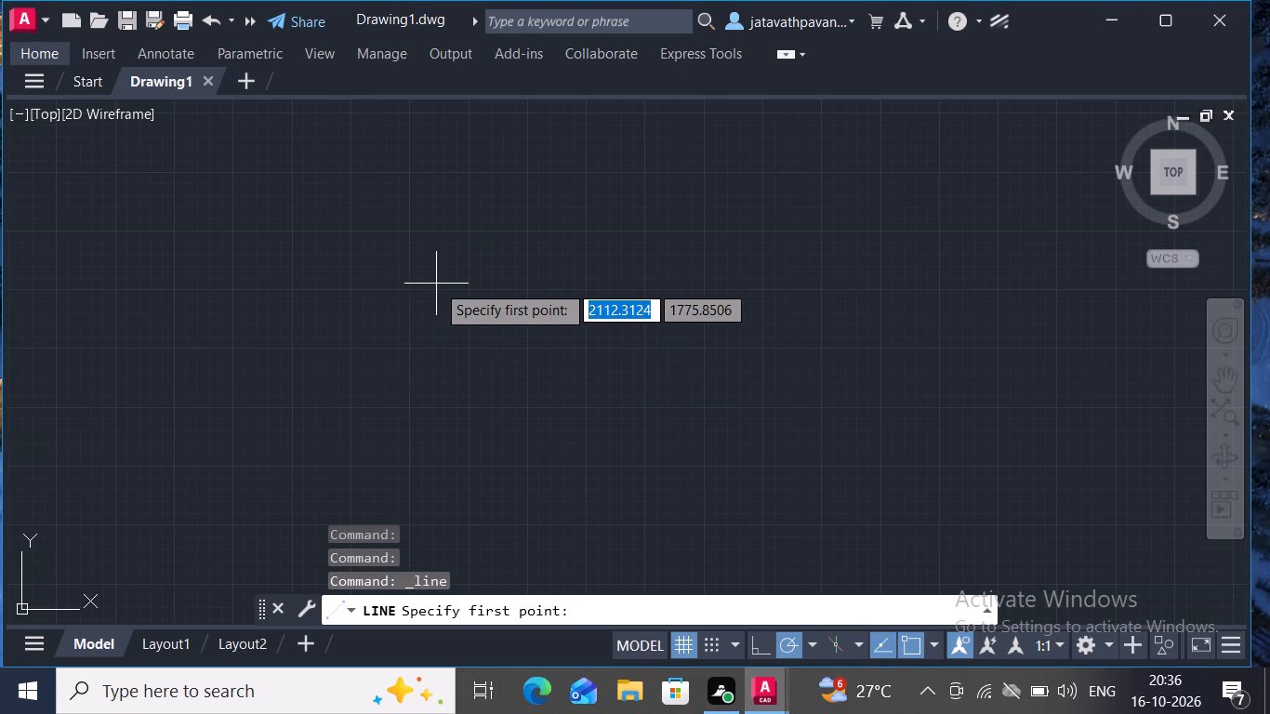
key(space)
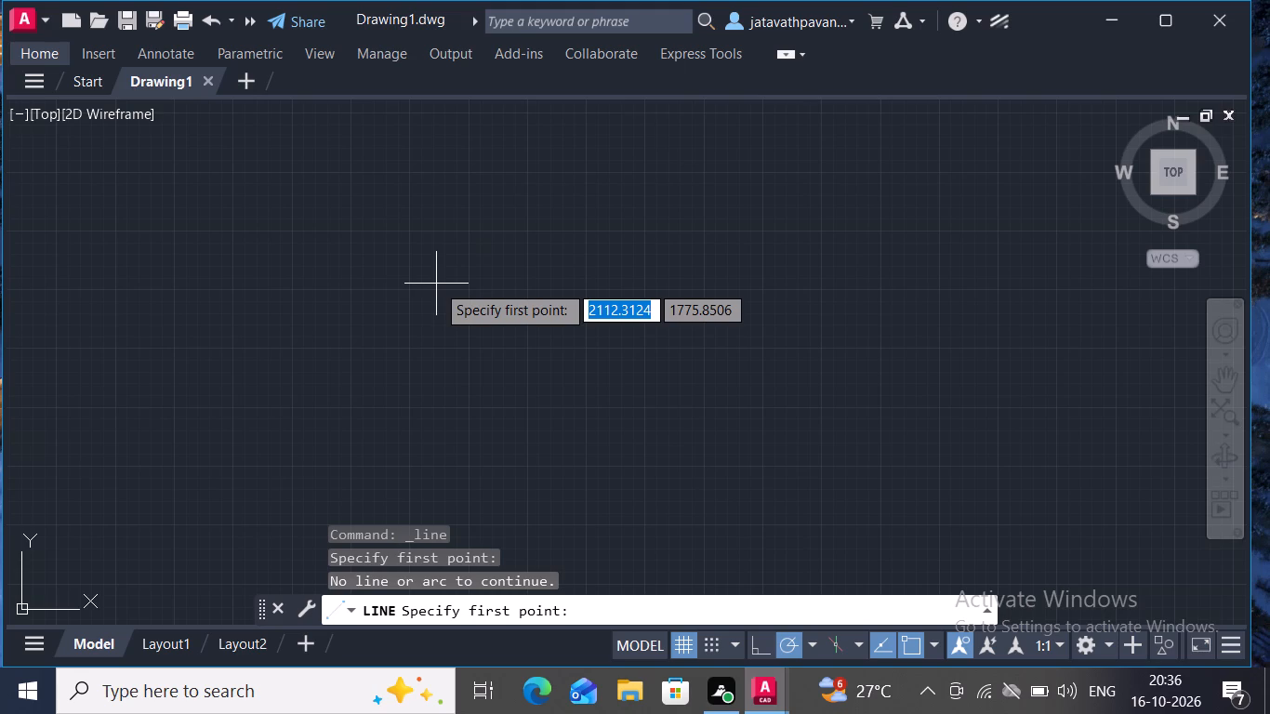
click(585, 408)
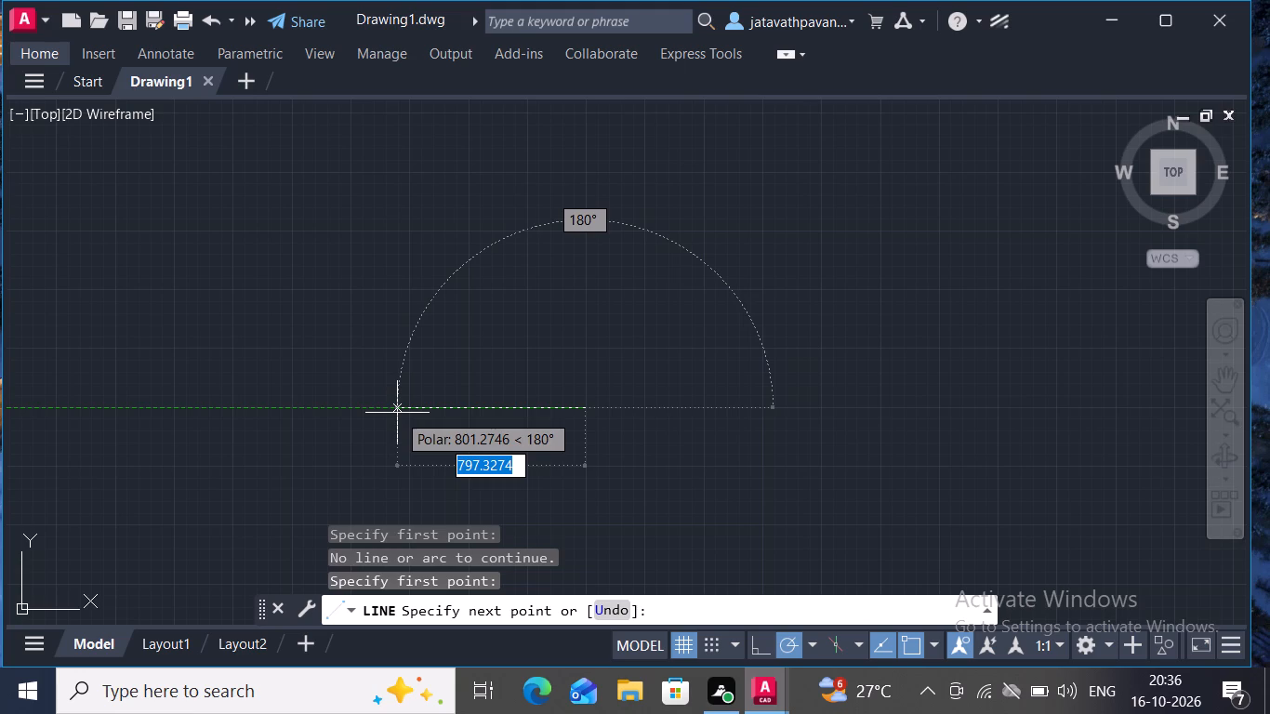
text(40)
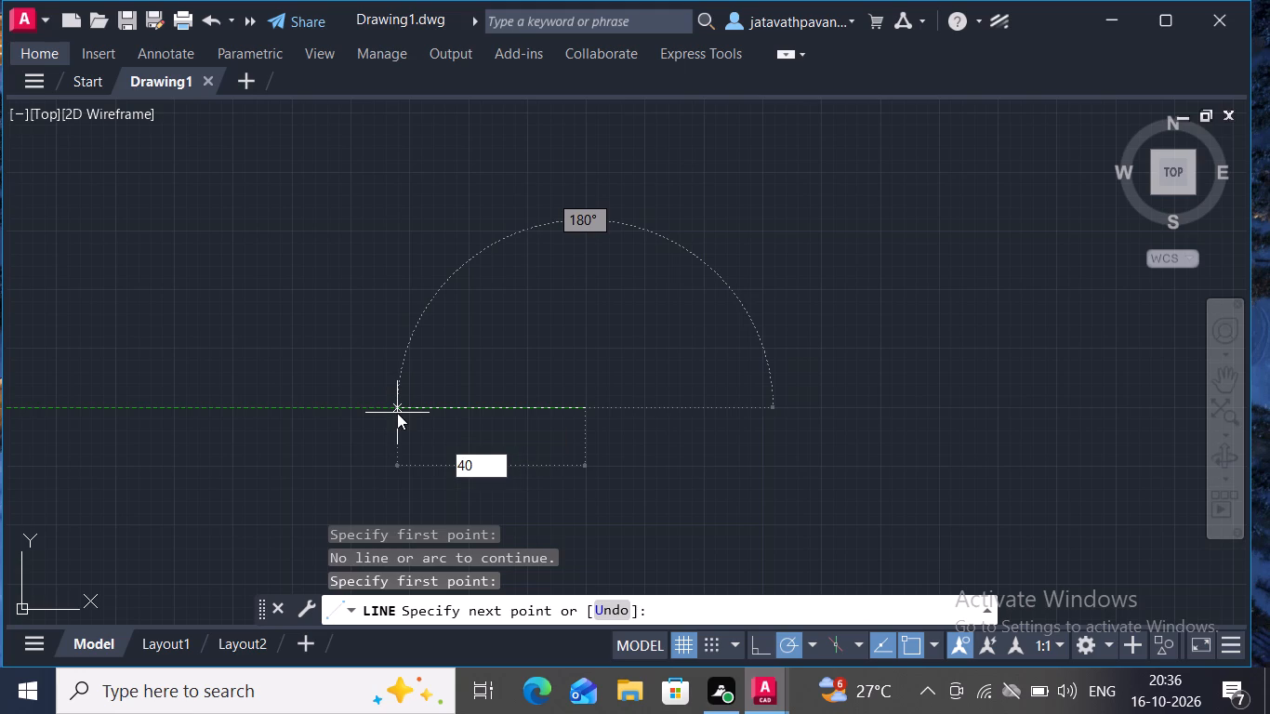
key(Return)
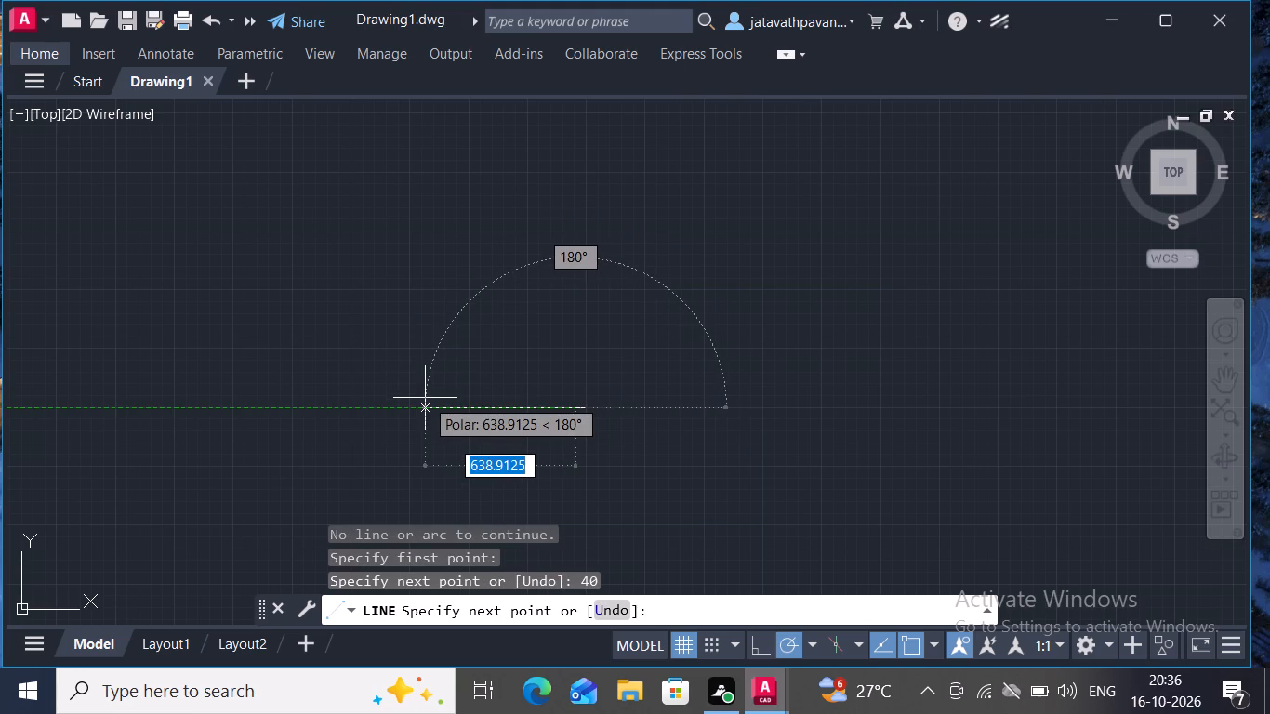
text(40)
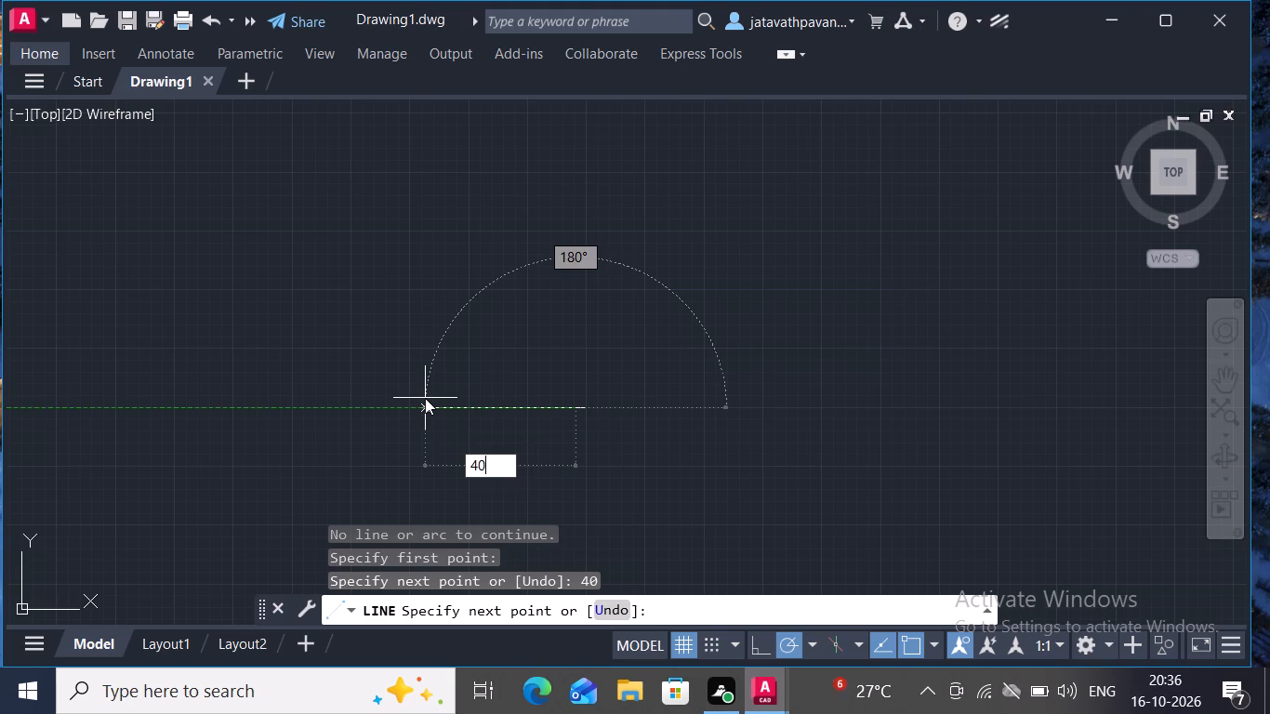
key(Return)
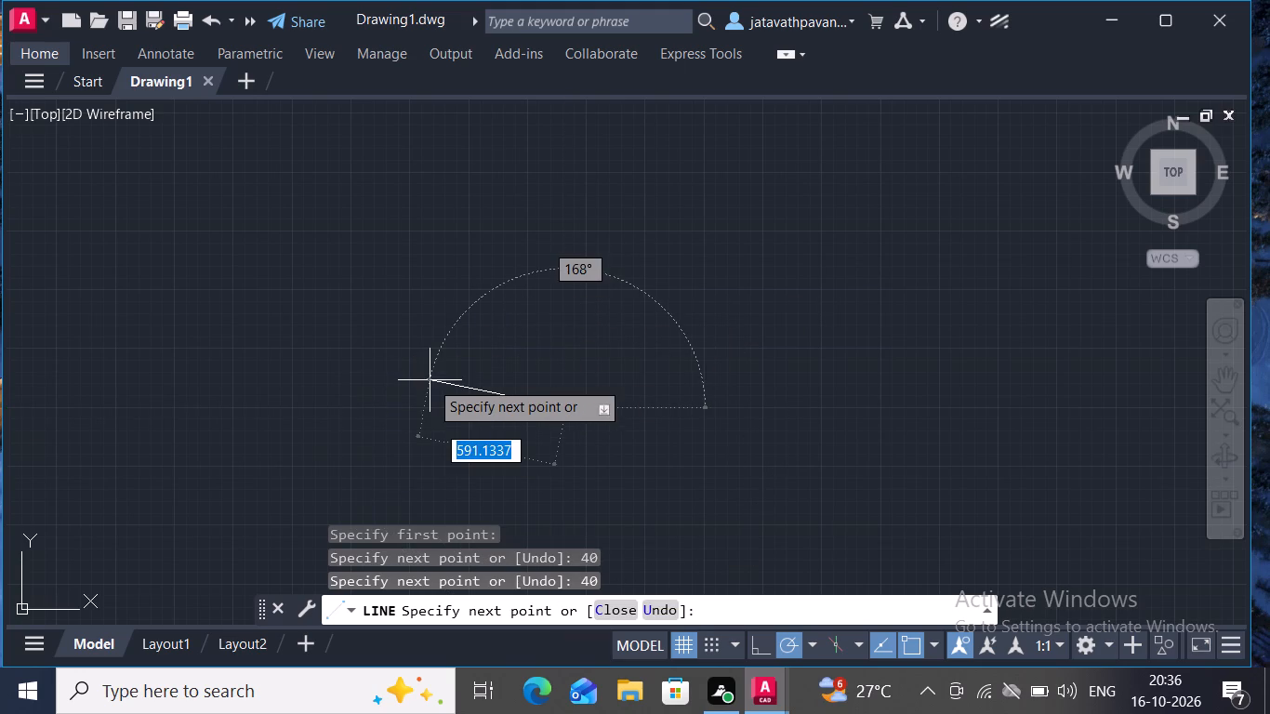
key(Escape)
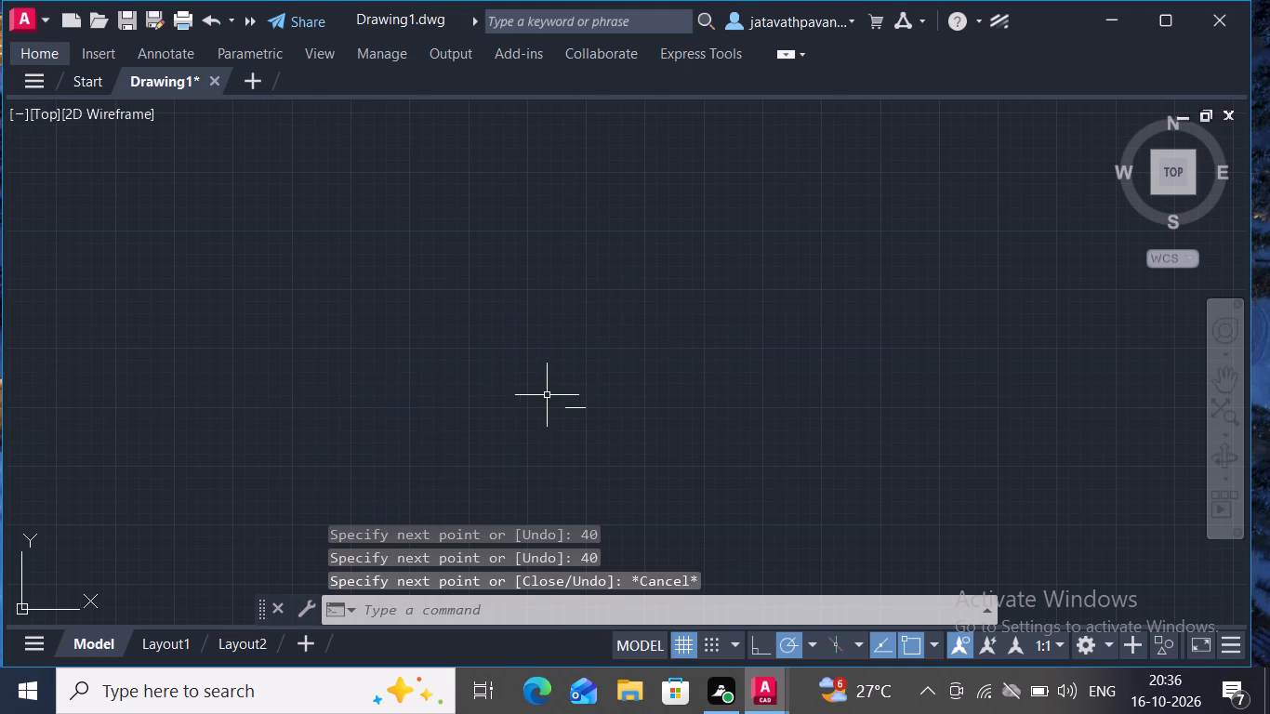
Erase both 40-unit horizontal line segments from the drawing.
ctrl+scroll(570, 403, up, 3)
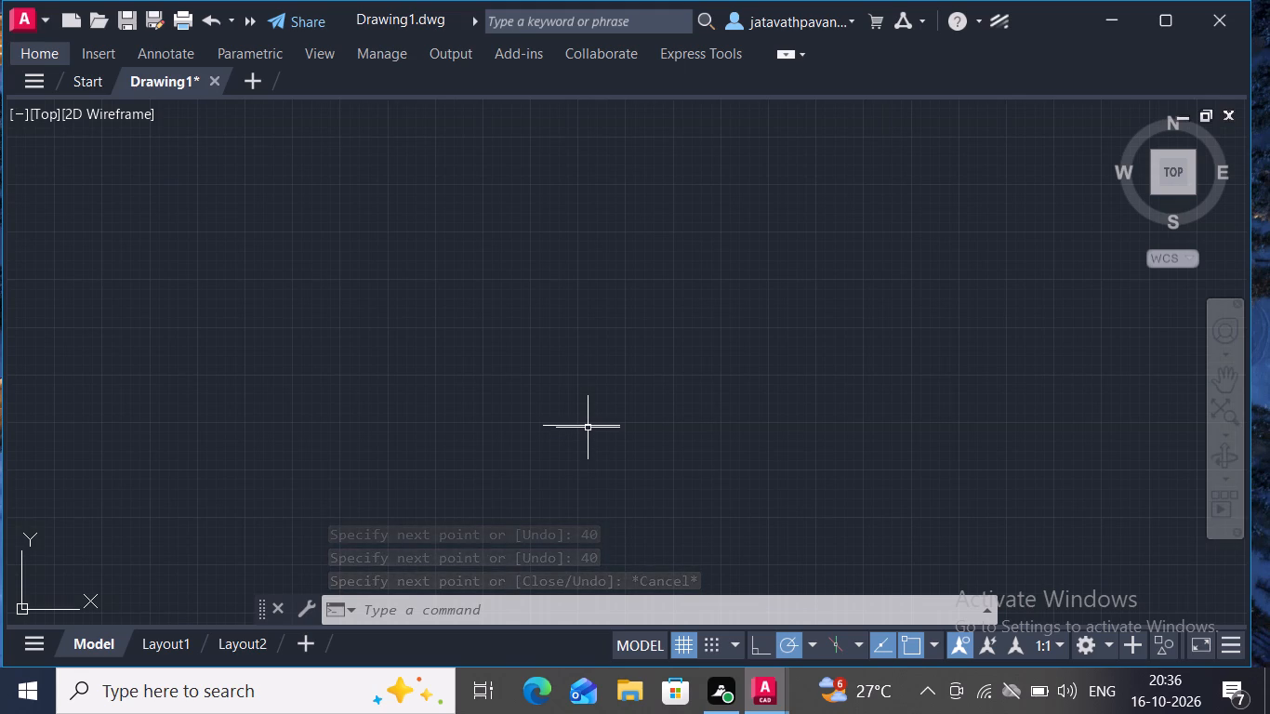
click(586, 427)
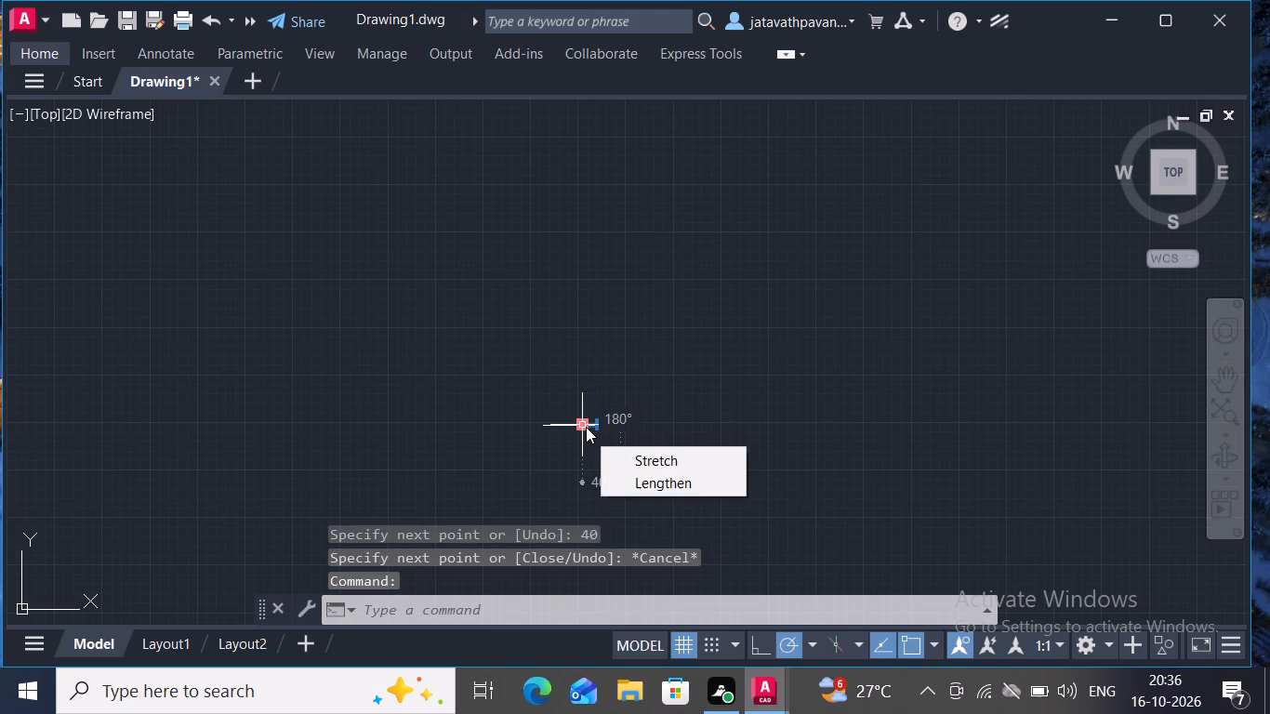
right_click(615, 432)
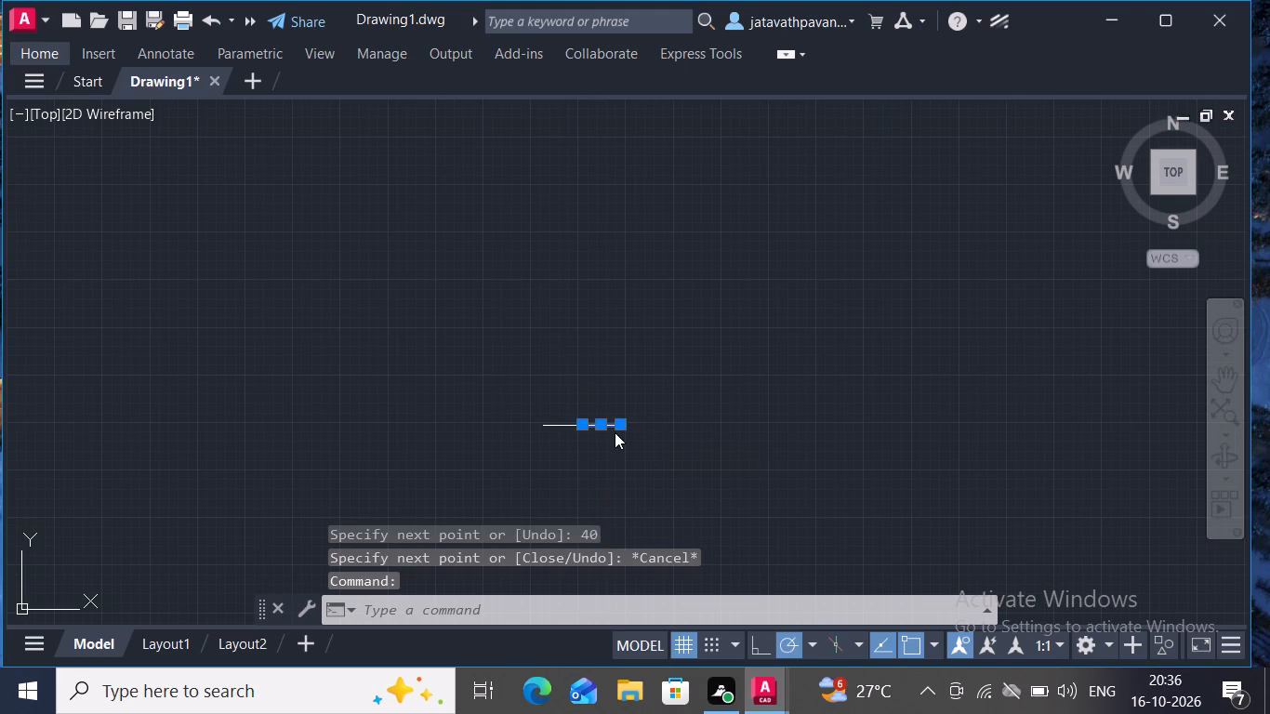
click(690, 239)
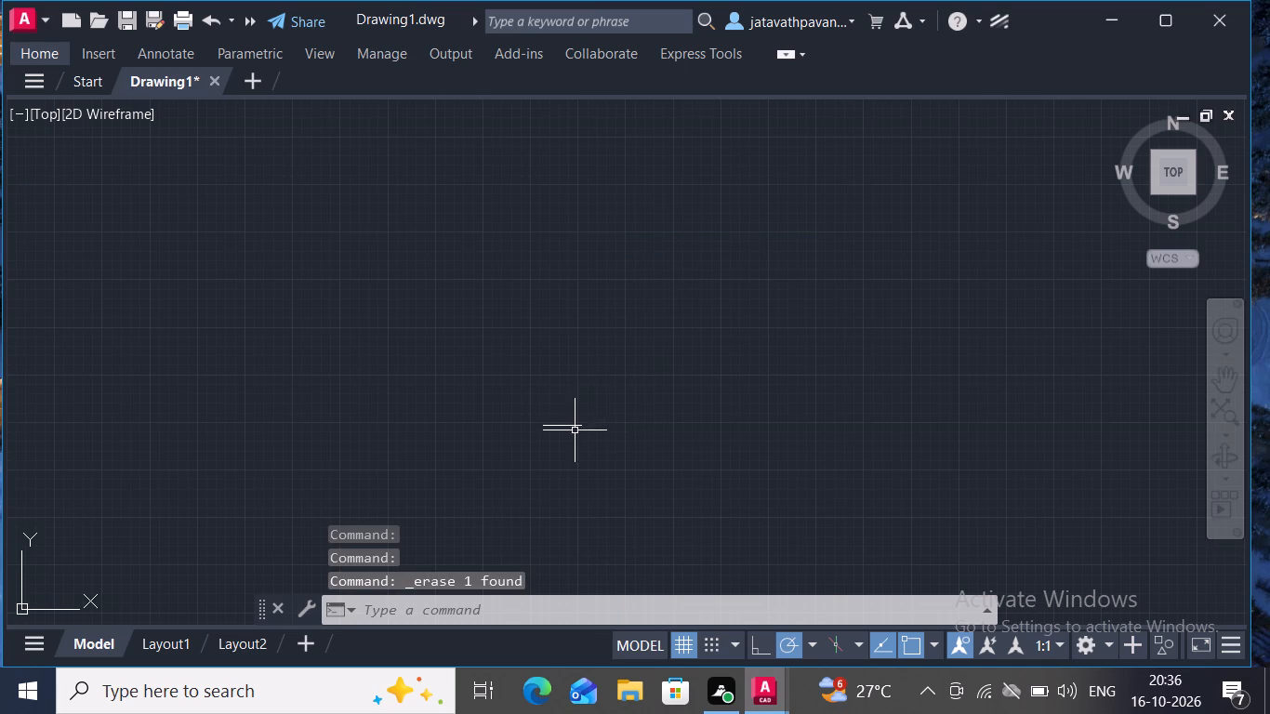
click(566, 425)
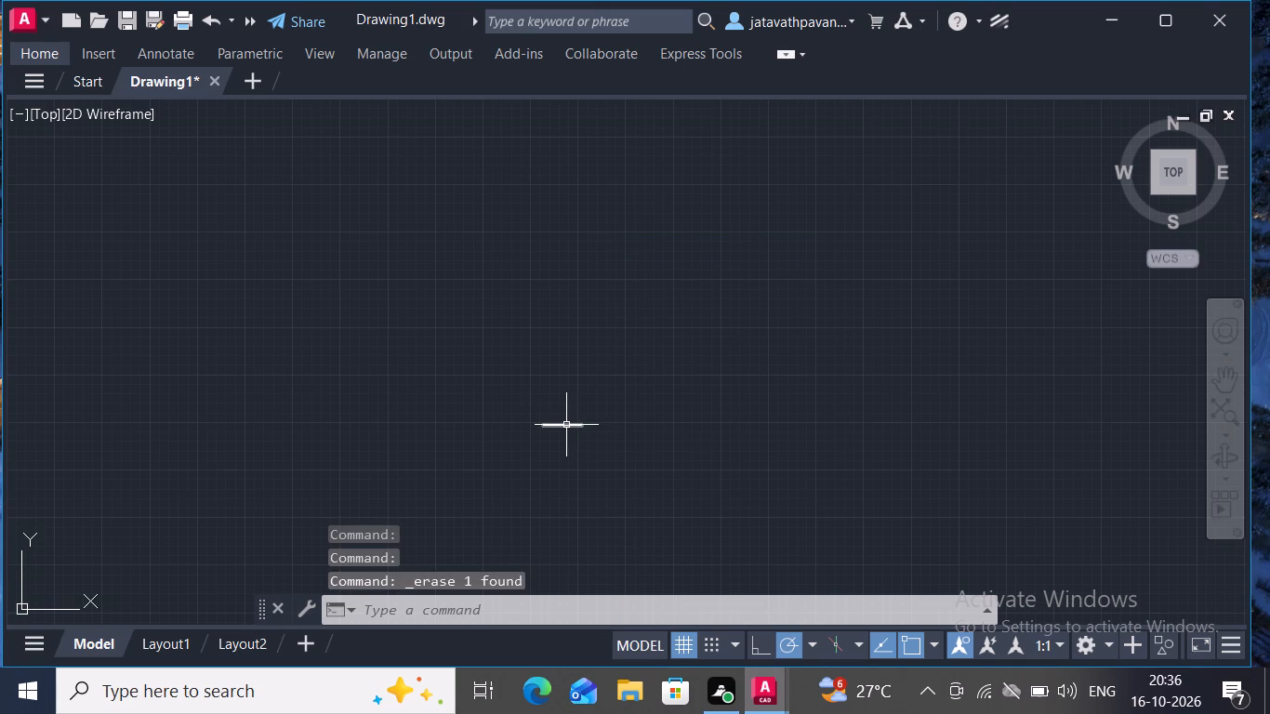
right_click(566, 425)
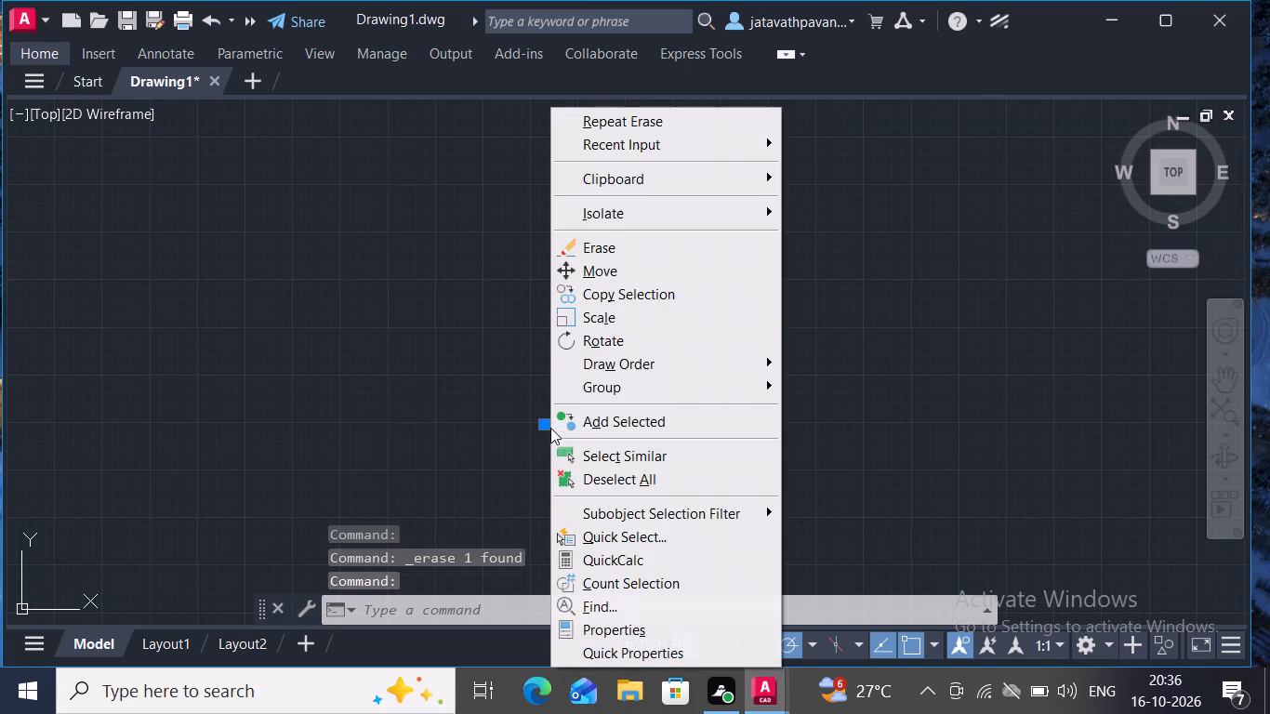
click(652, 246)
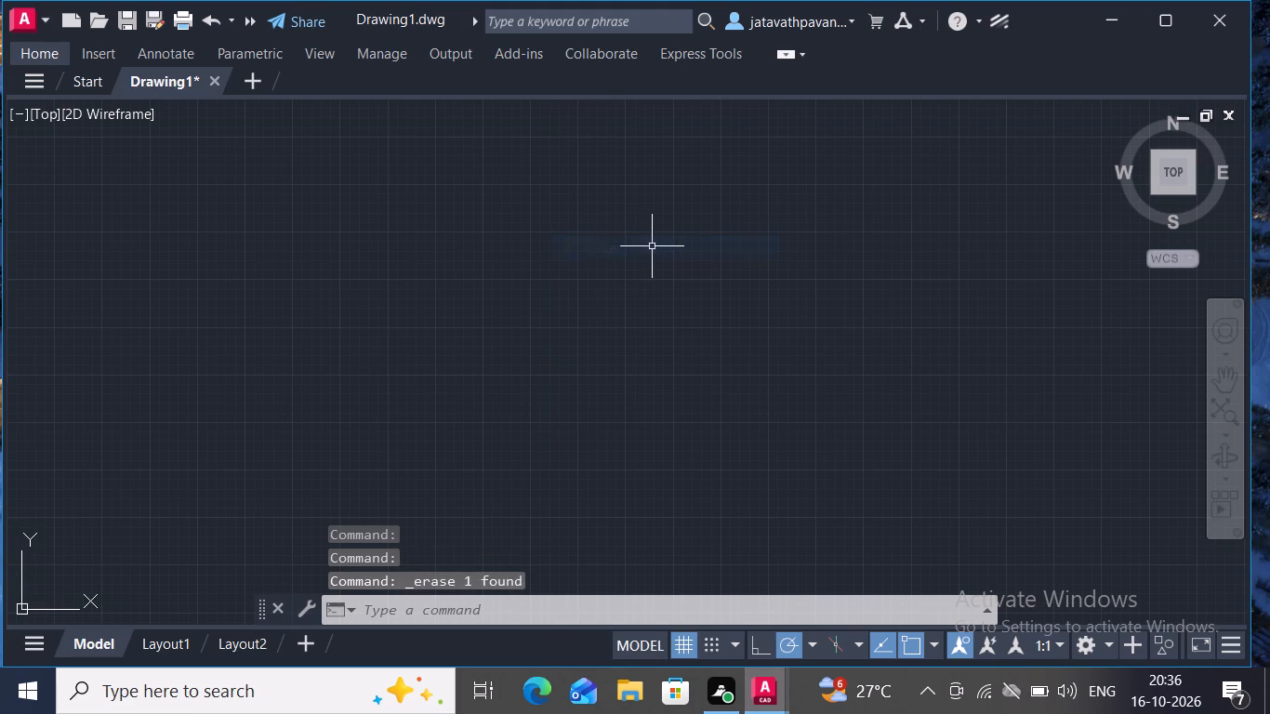
Draw an L-shaped pair of lines near the middle of the drawing: 40 units at 180°, followed by 10 units at 90°.
click(46, 46)
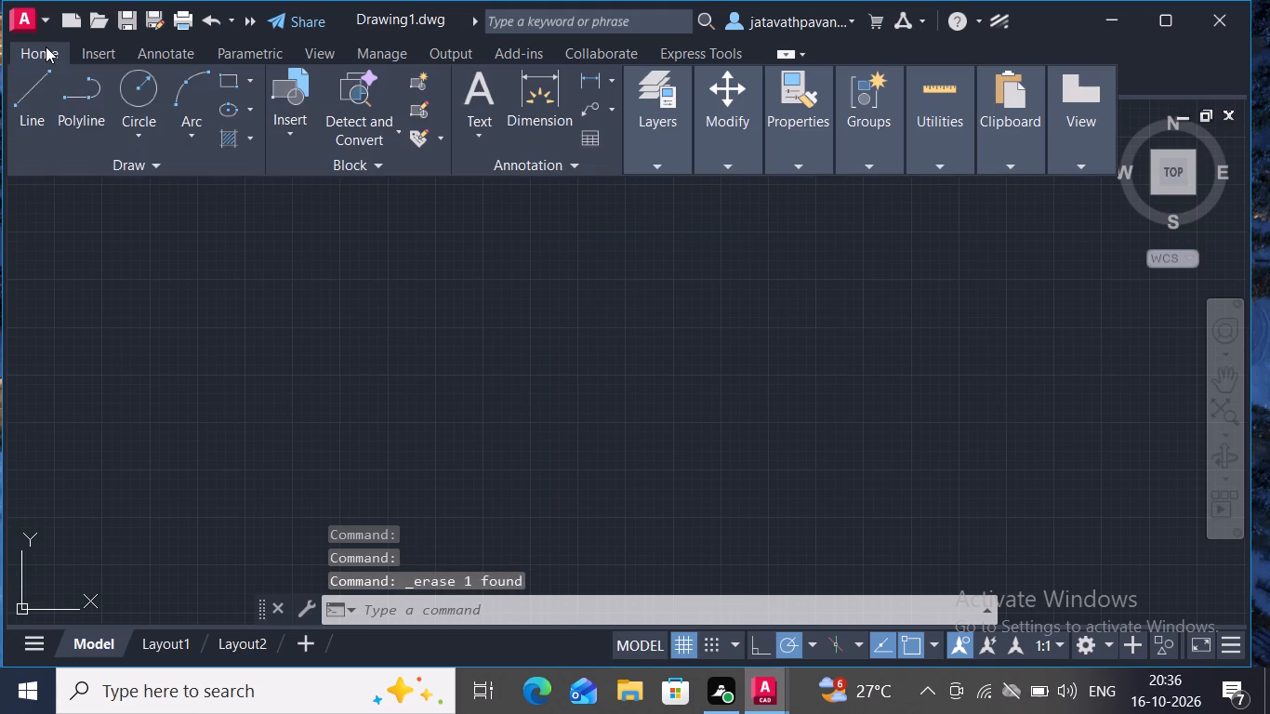
click(35, 82)
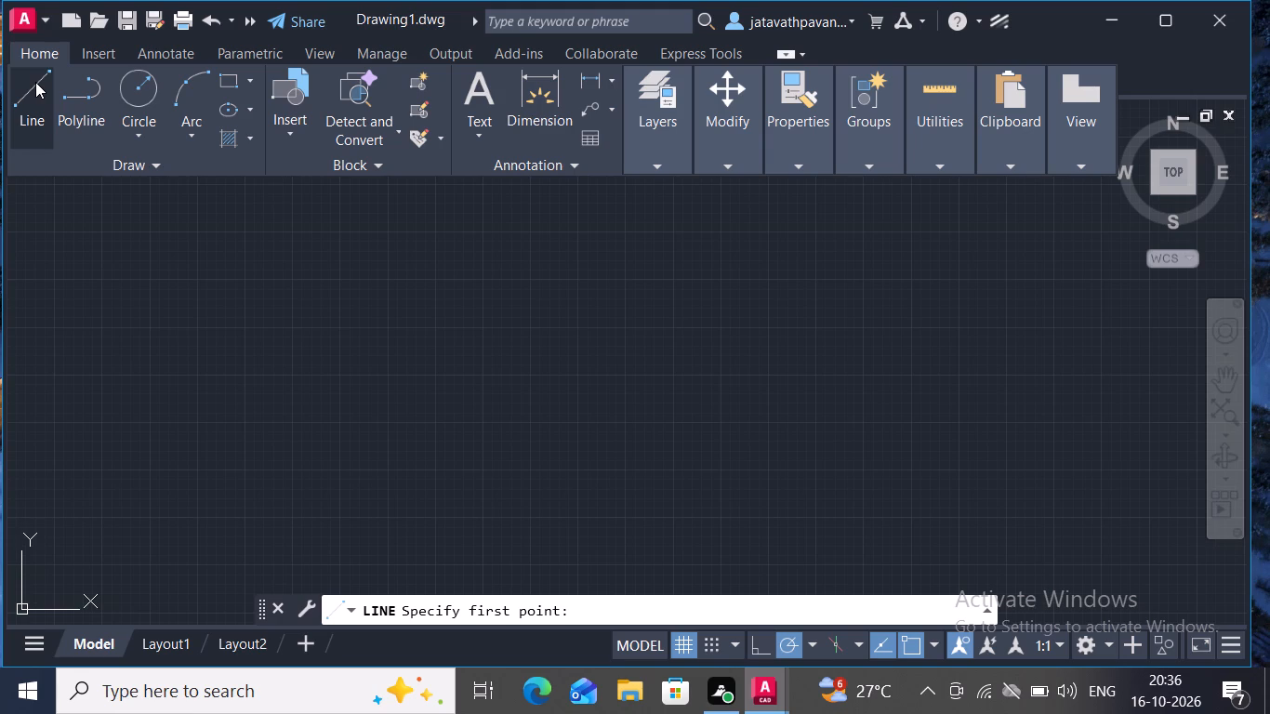
click(35, 82)
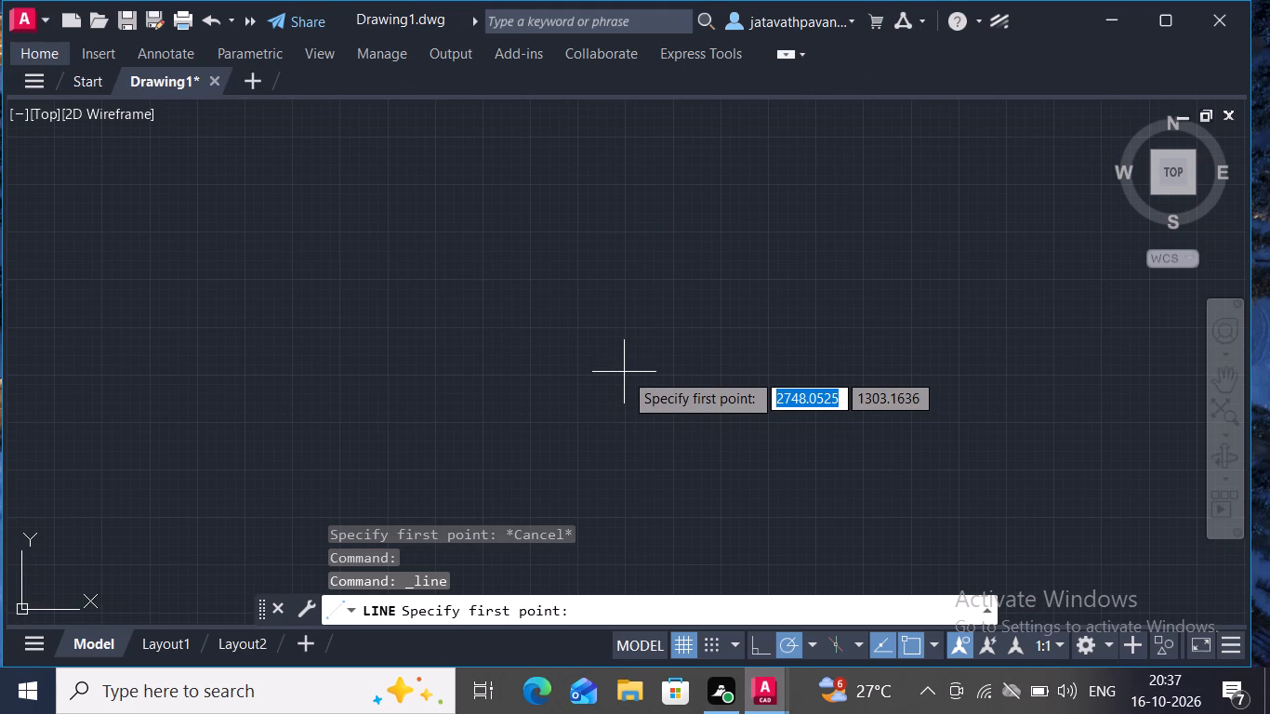
click(624, 372)
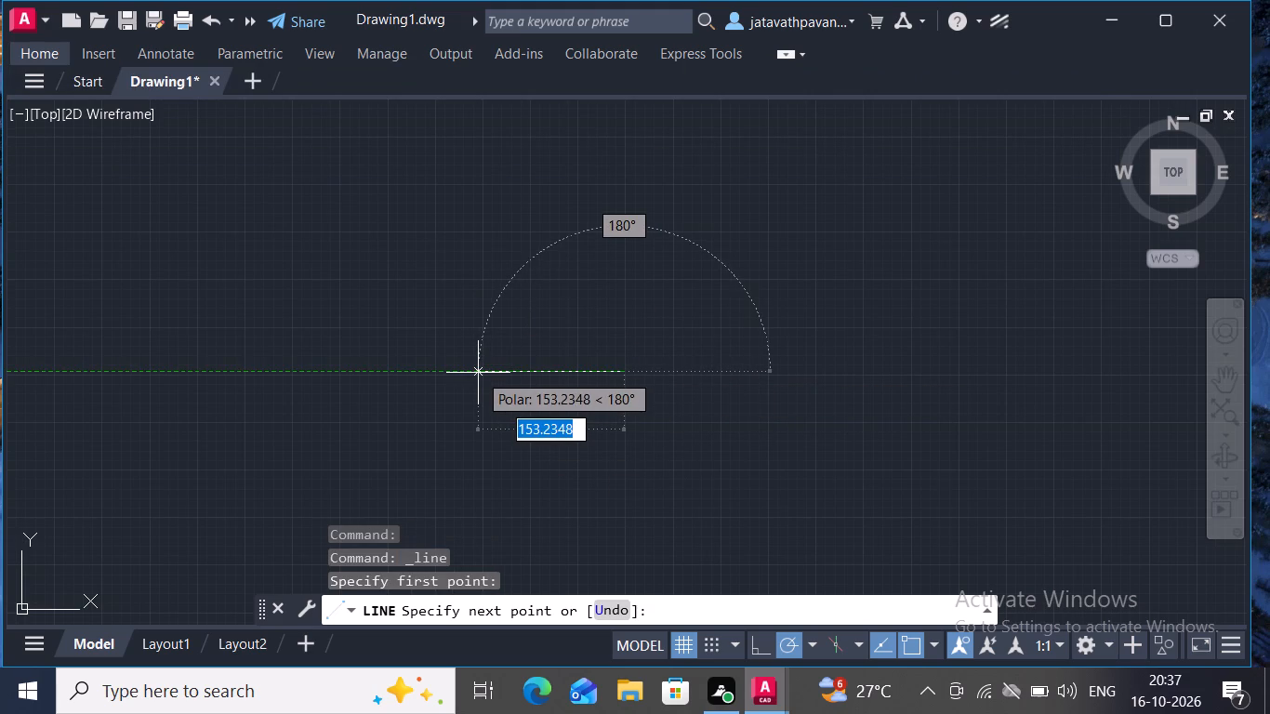
text(40)
key(Return)
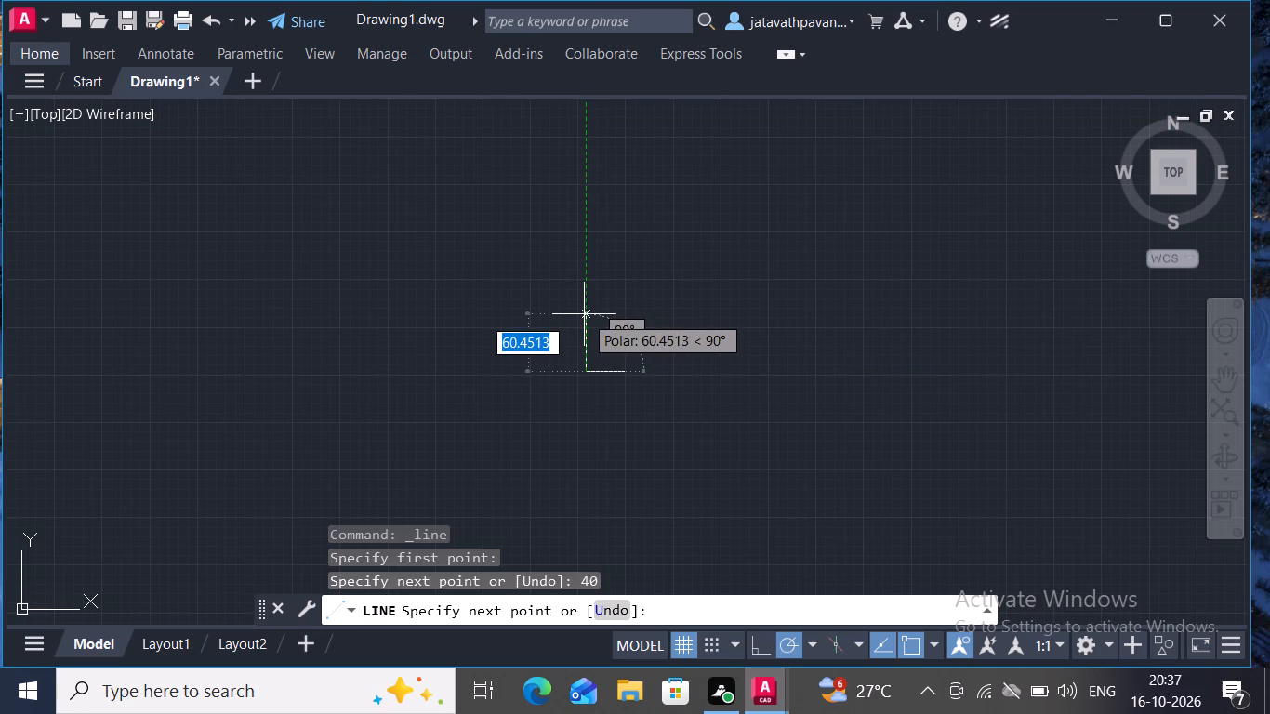
key(1)
key(0)
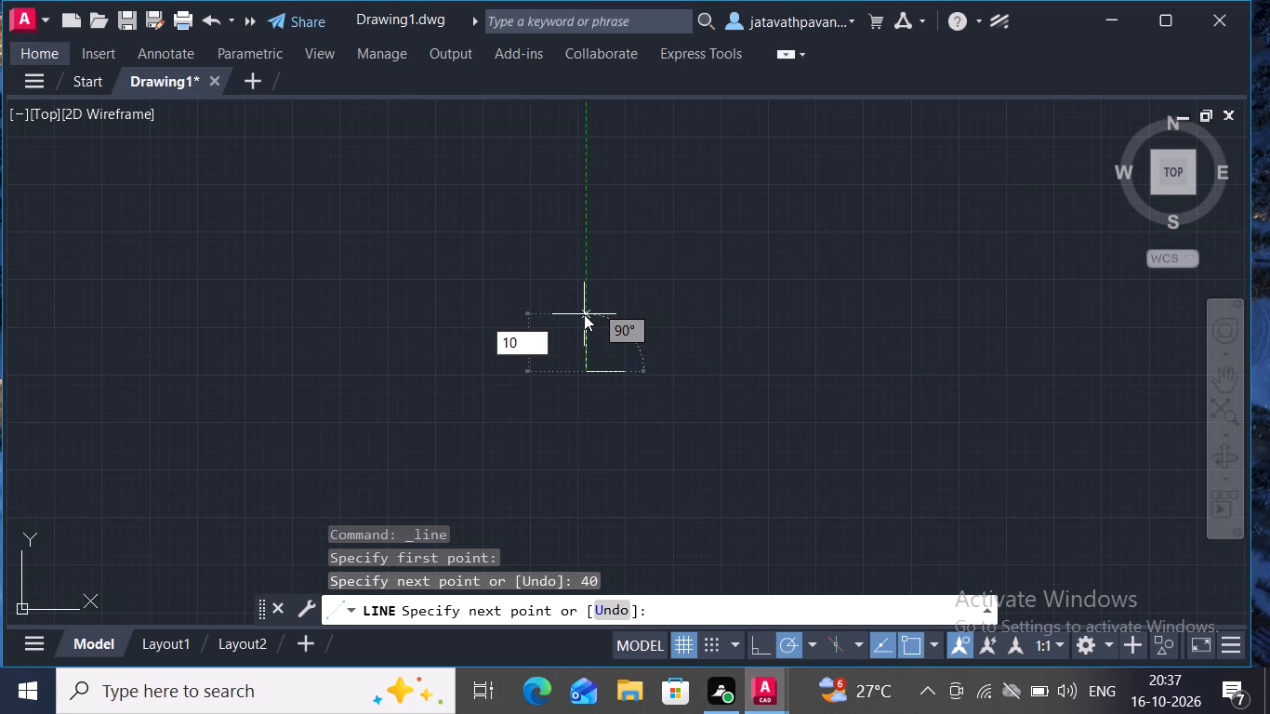
key(Return)
key(Escape)
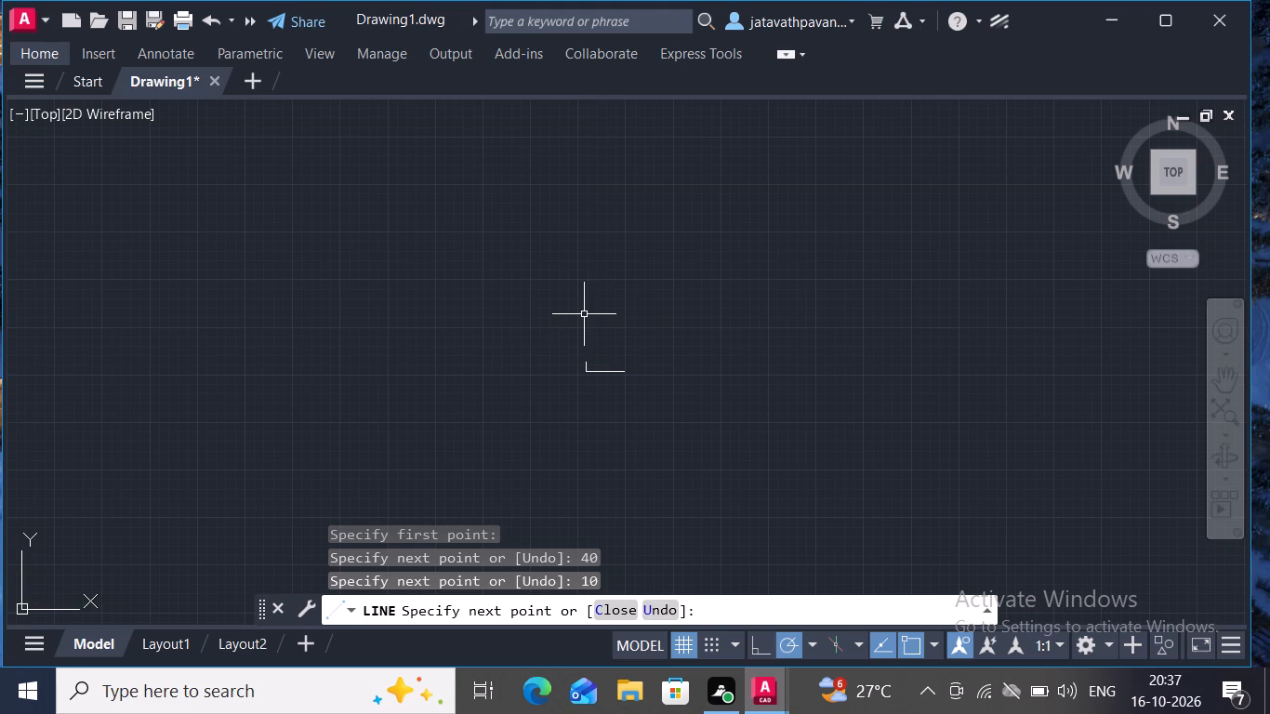
Draw a 13-unit horizontal line at 0° from the upper end of the 10-unit vertical line.
ctrl+scroll(593, 373, up, 4)
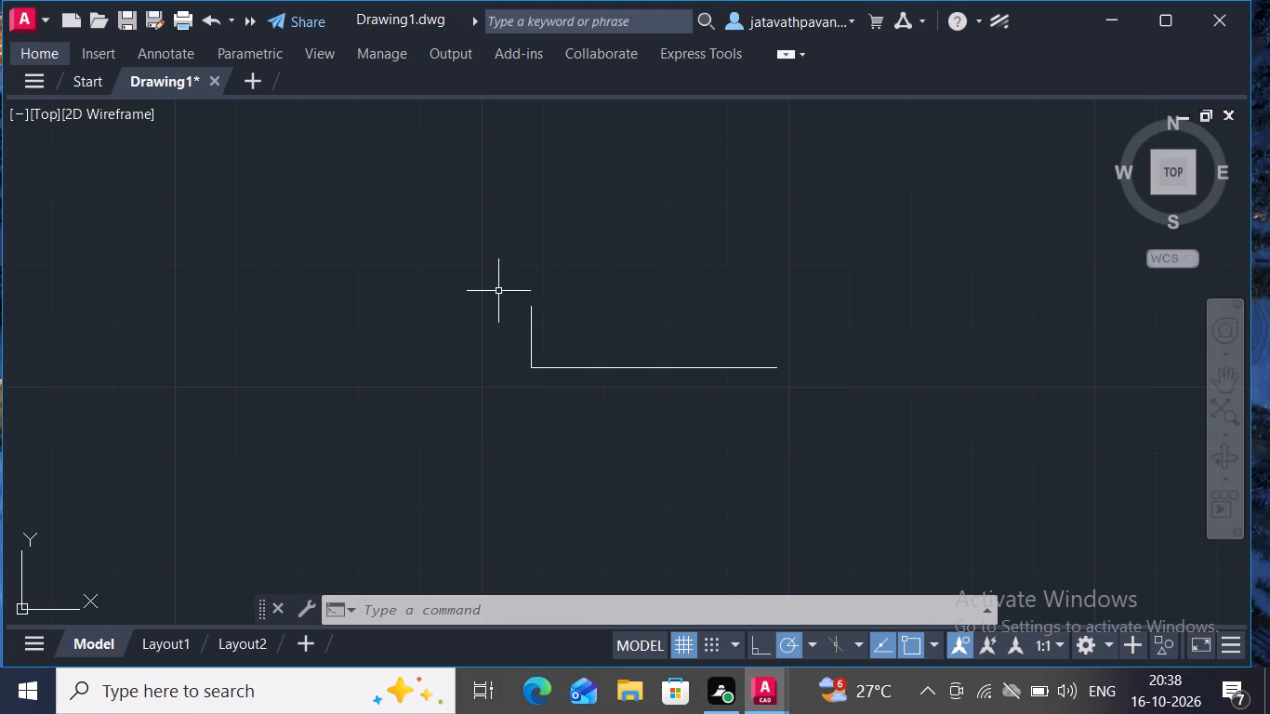
click(46, 54)
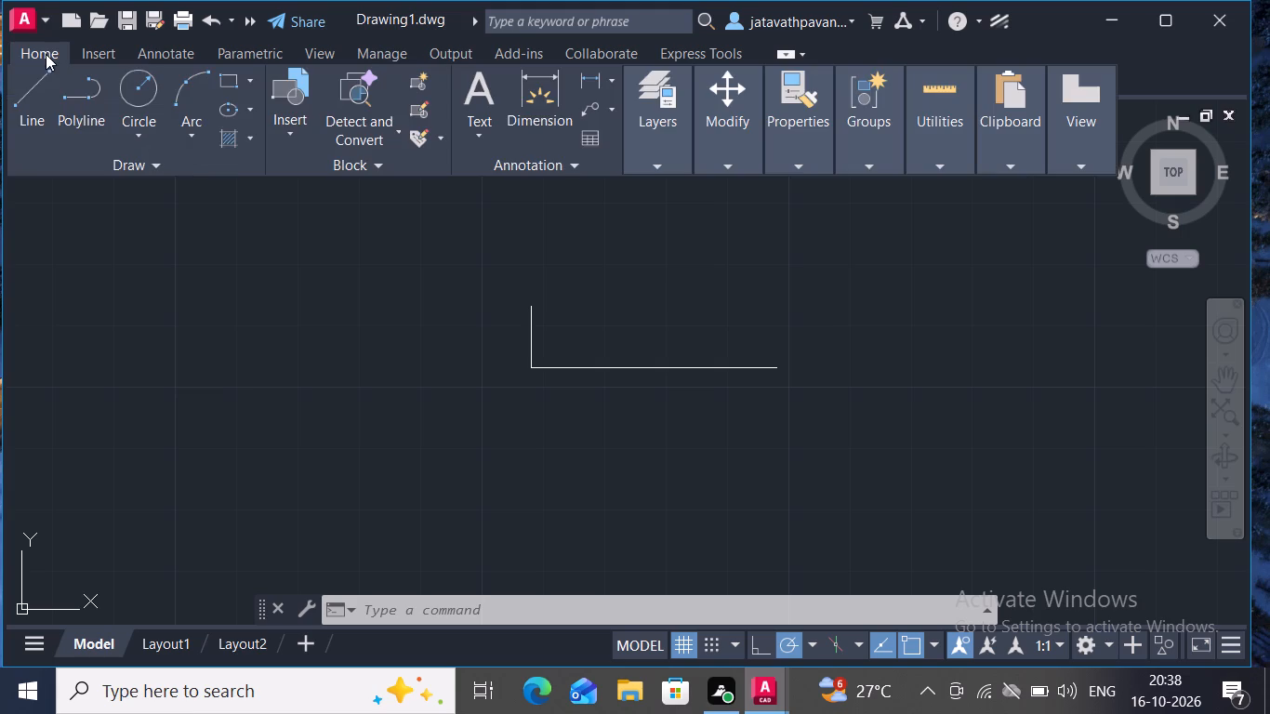
click(45, 67)
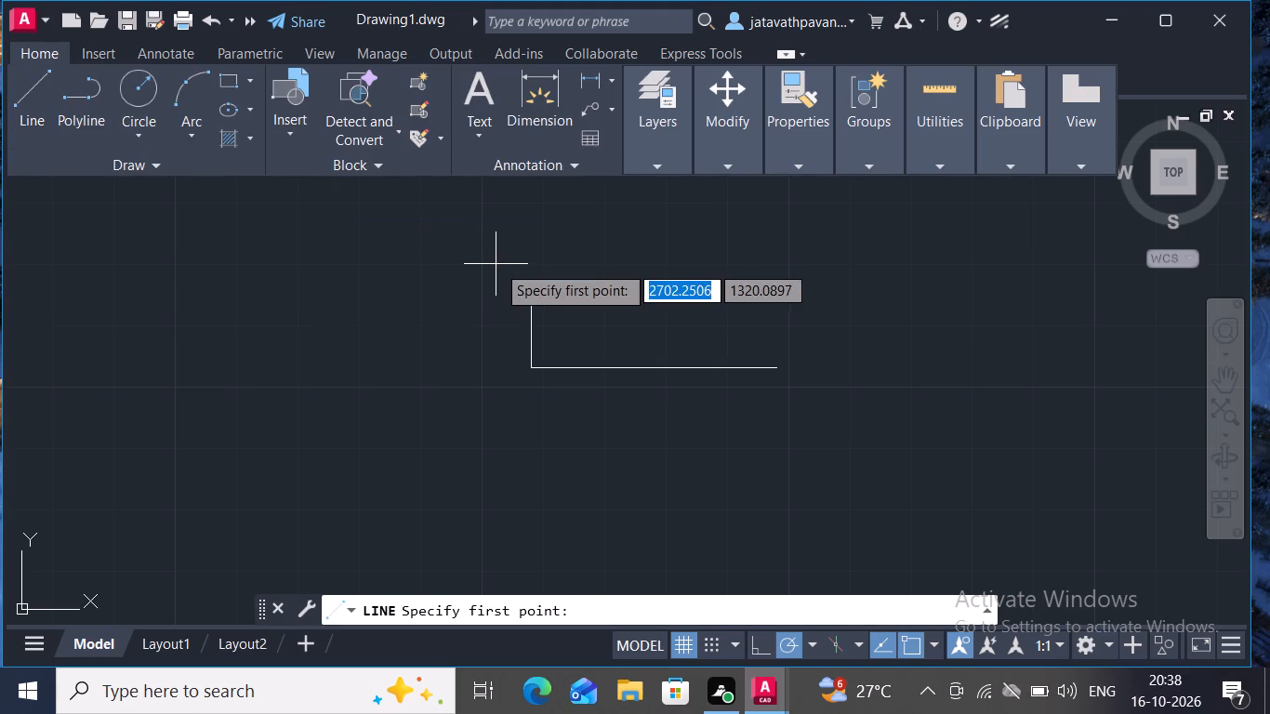
drag(532, 308, 603, 303)
text(13)
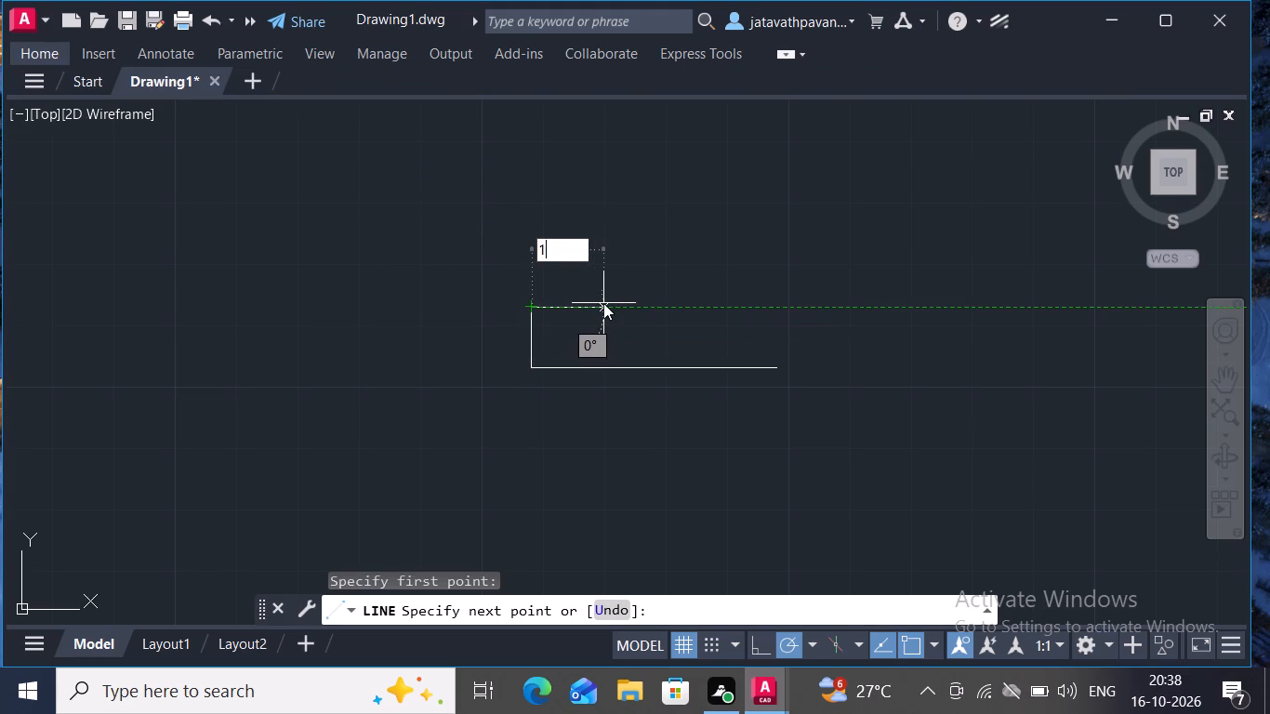
key(Return)
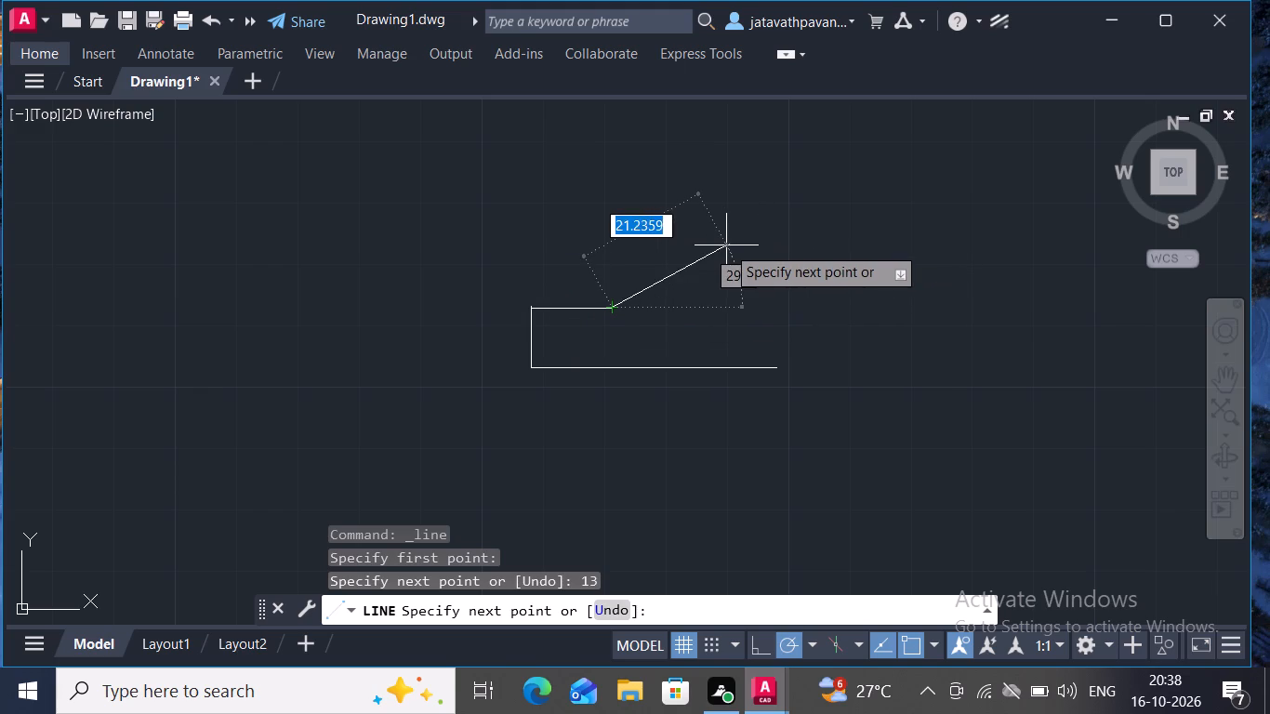
key(Escape)
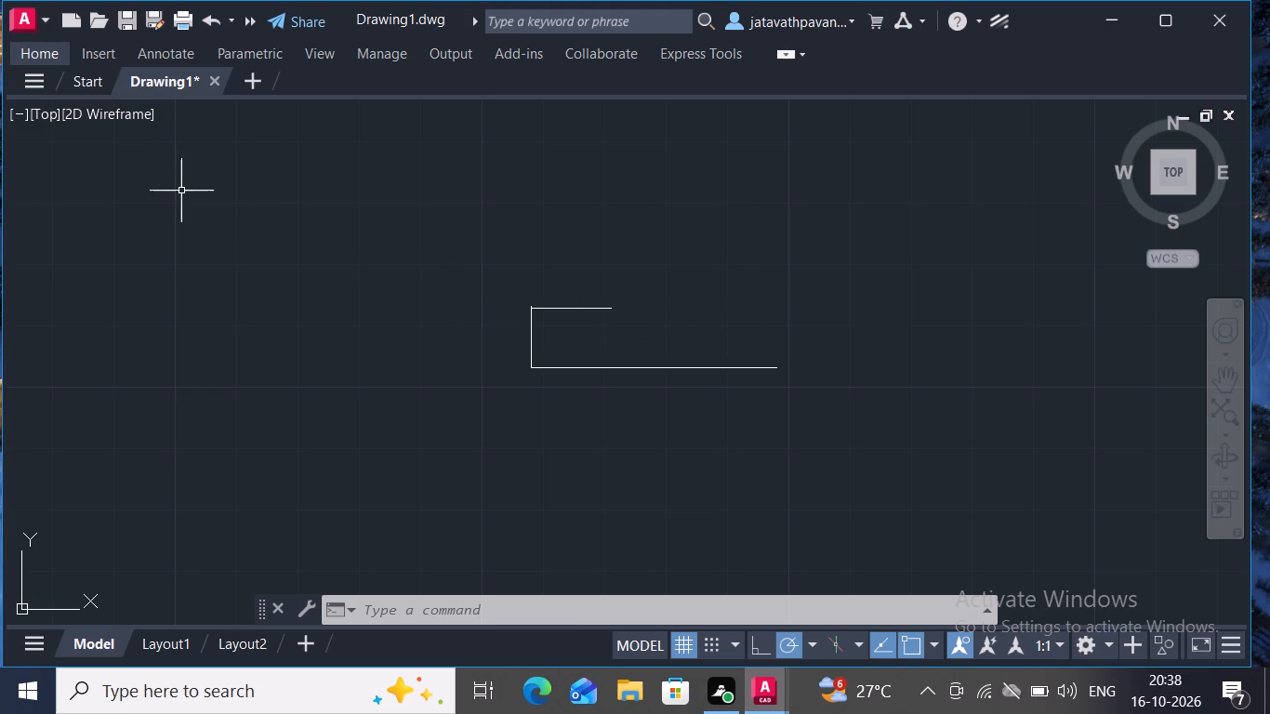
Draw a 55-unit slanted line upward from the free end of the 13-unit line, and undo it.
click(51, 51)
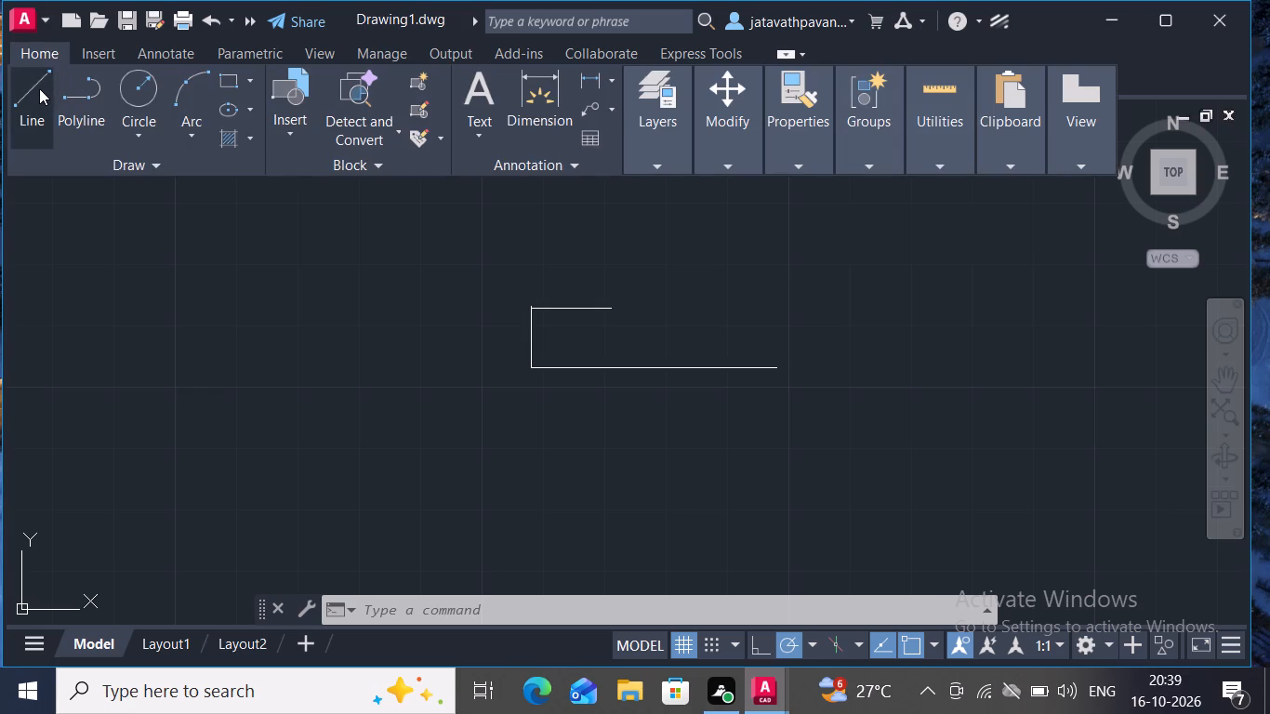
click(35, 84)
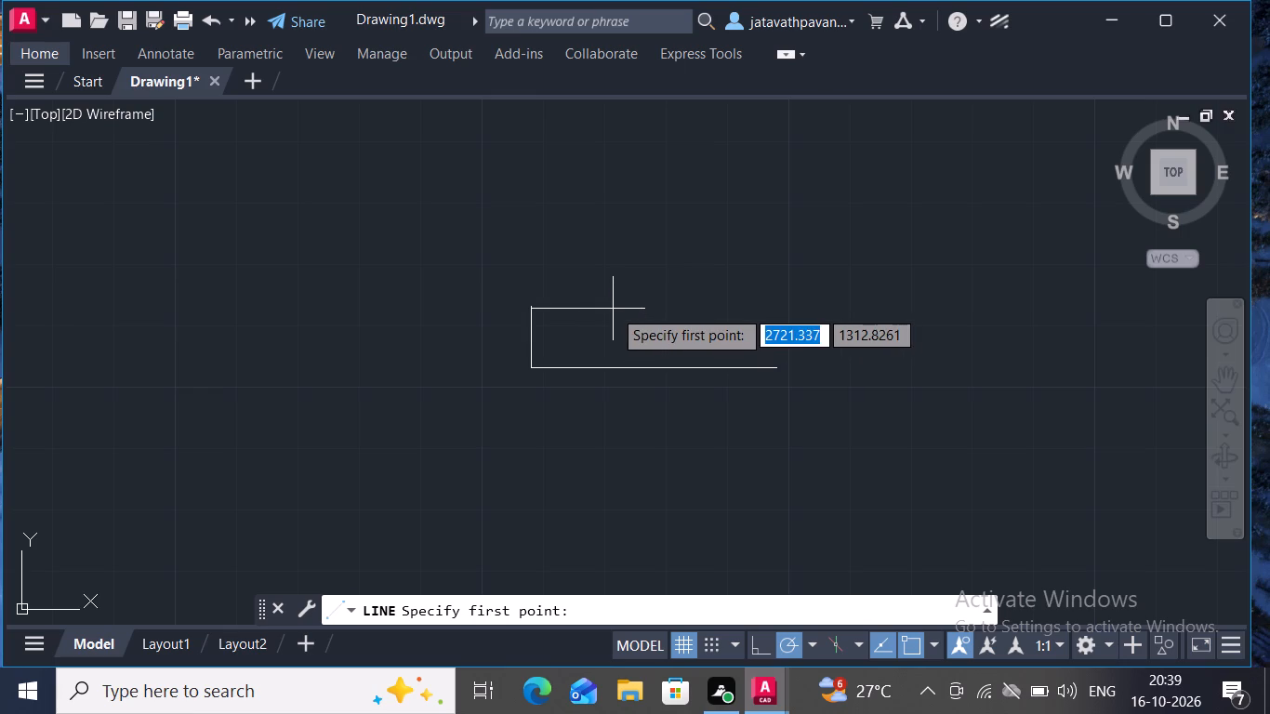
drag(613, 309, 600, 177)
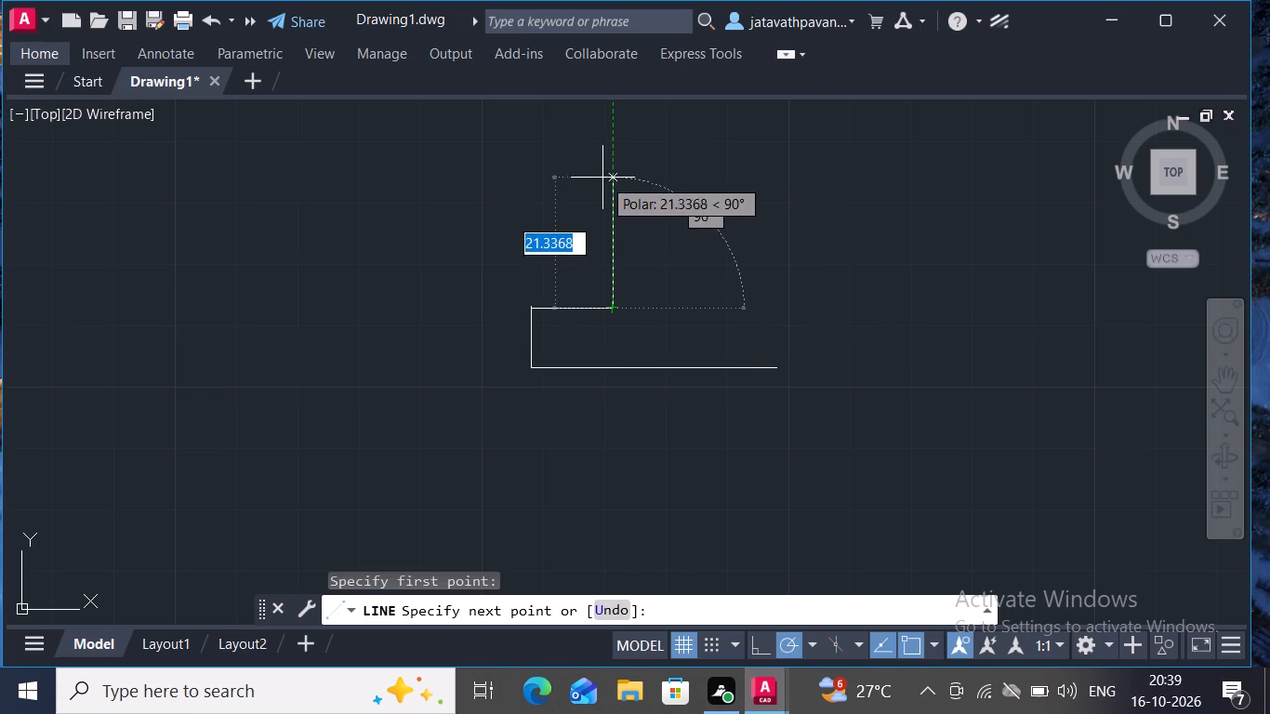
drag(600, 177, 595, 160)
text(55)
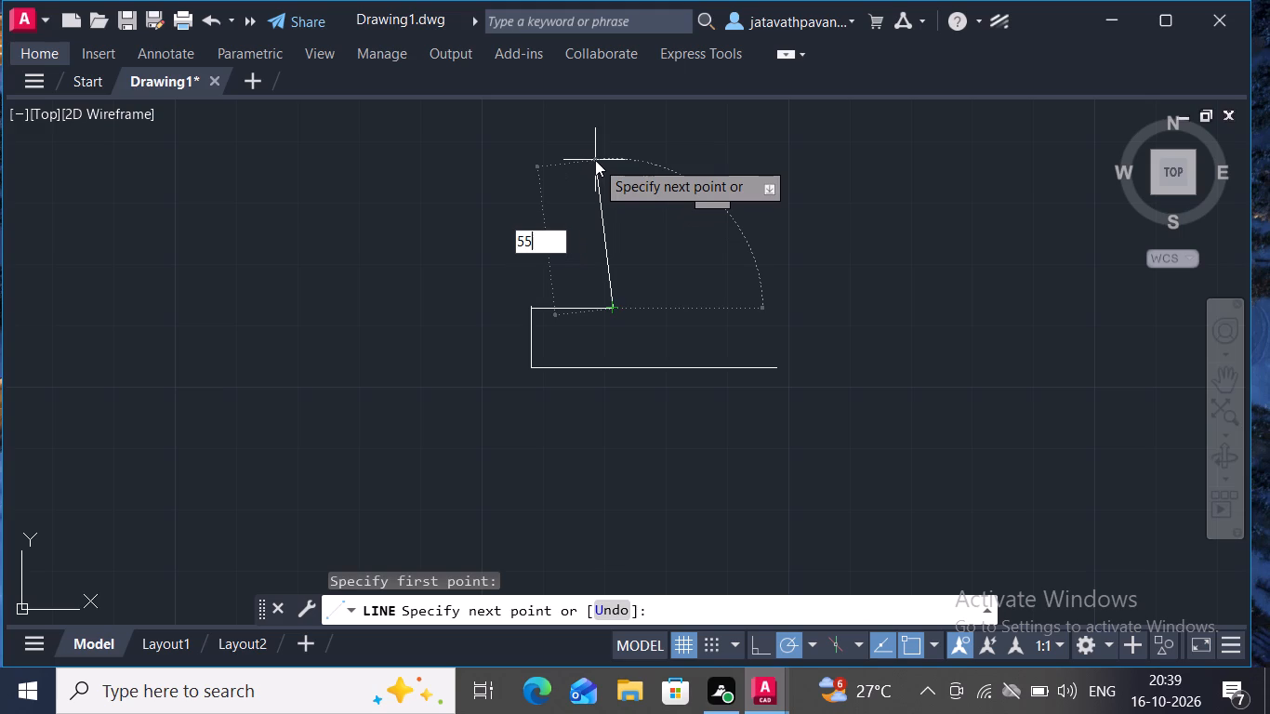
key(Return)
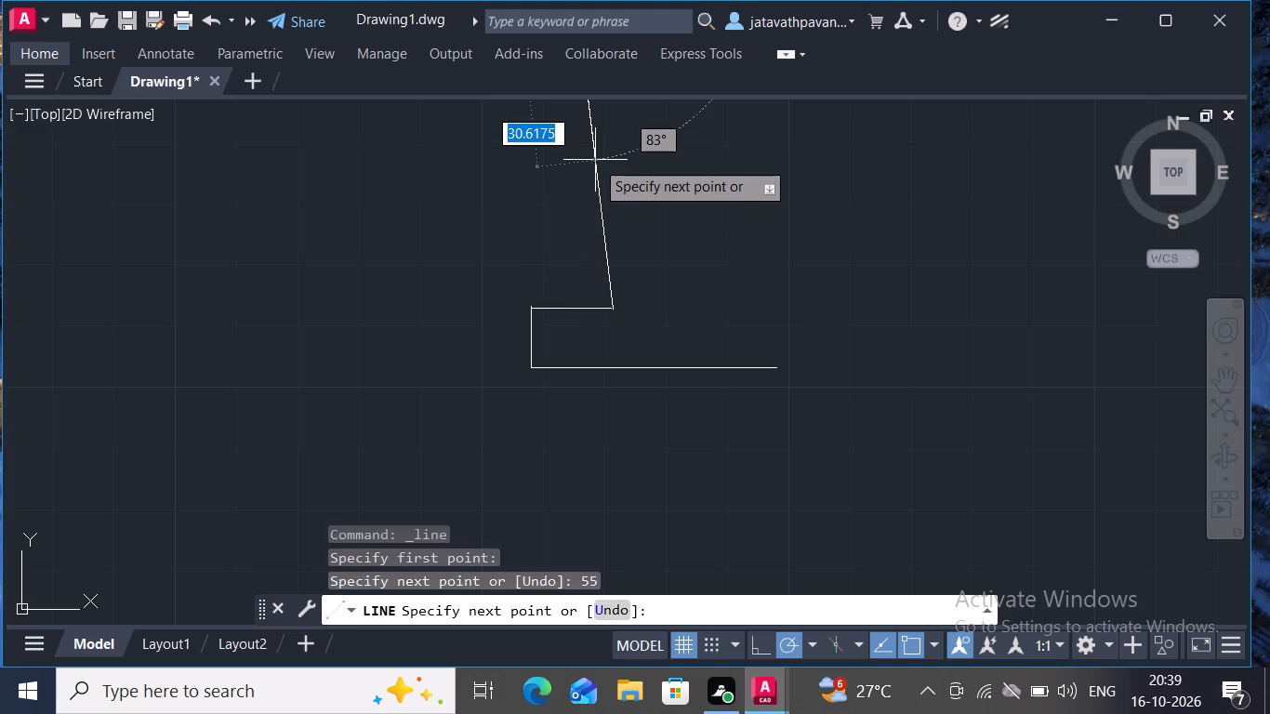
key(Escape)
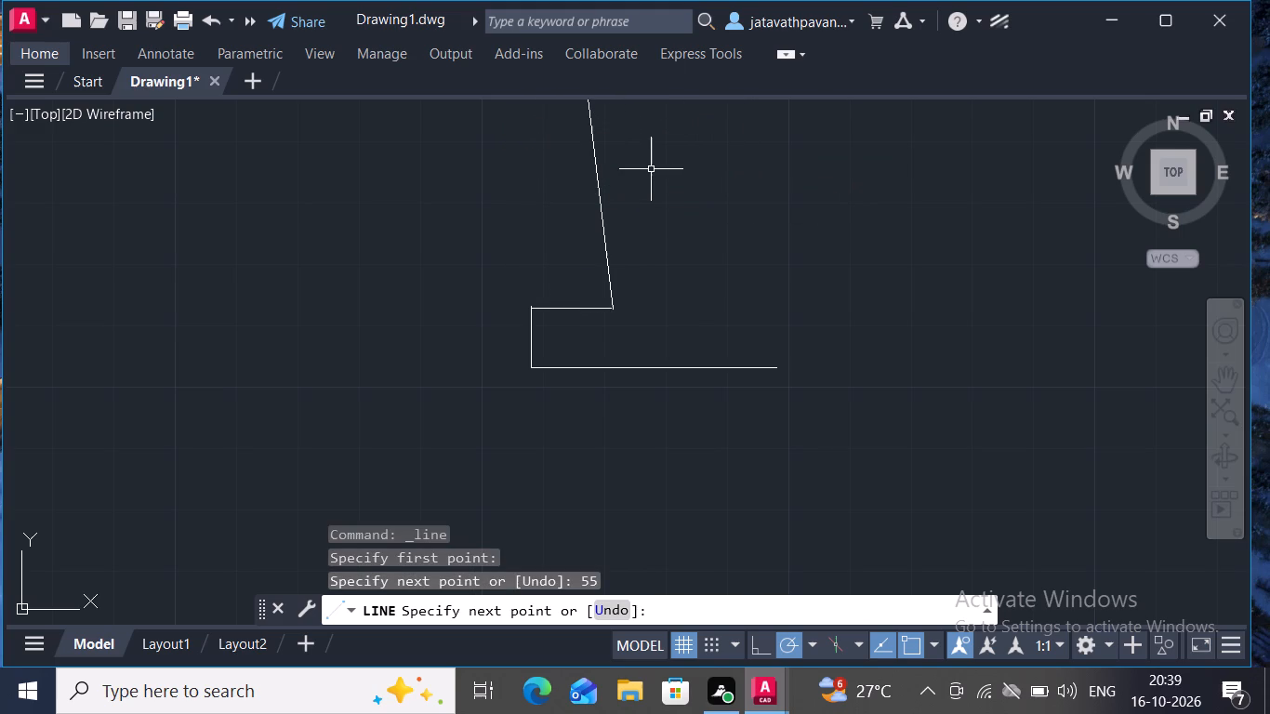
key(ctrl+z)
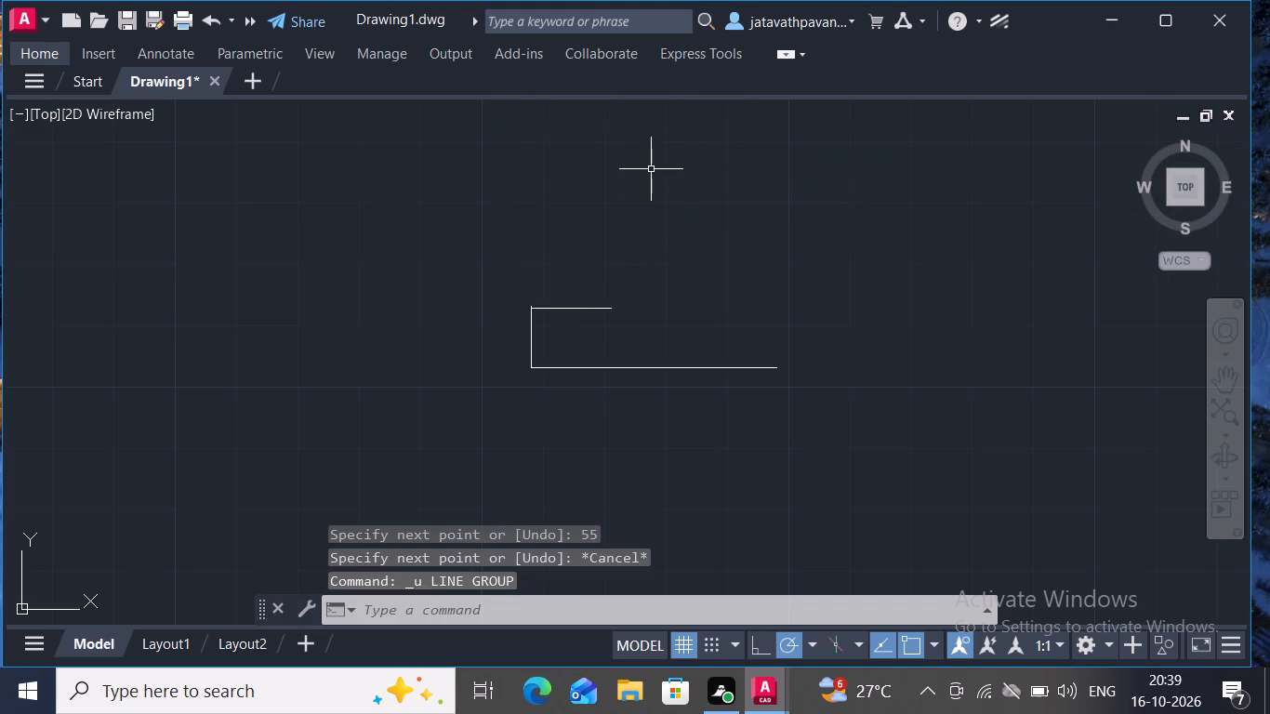
Draw a 55-unit vertical line at 90° upward from the free end of the 13-unit line.
click(46, 50)
drag(34, 96, 334, 198)
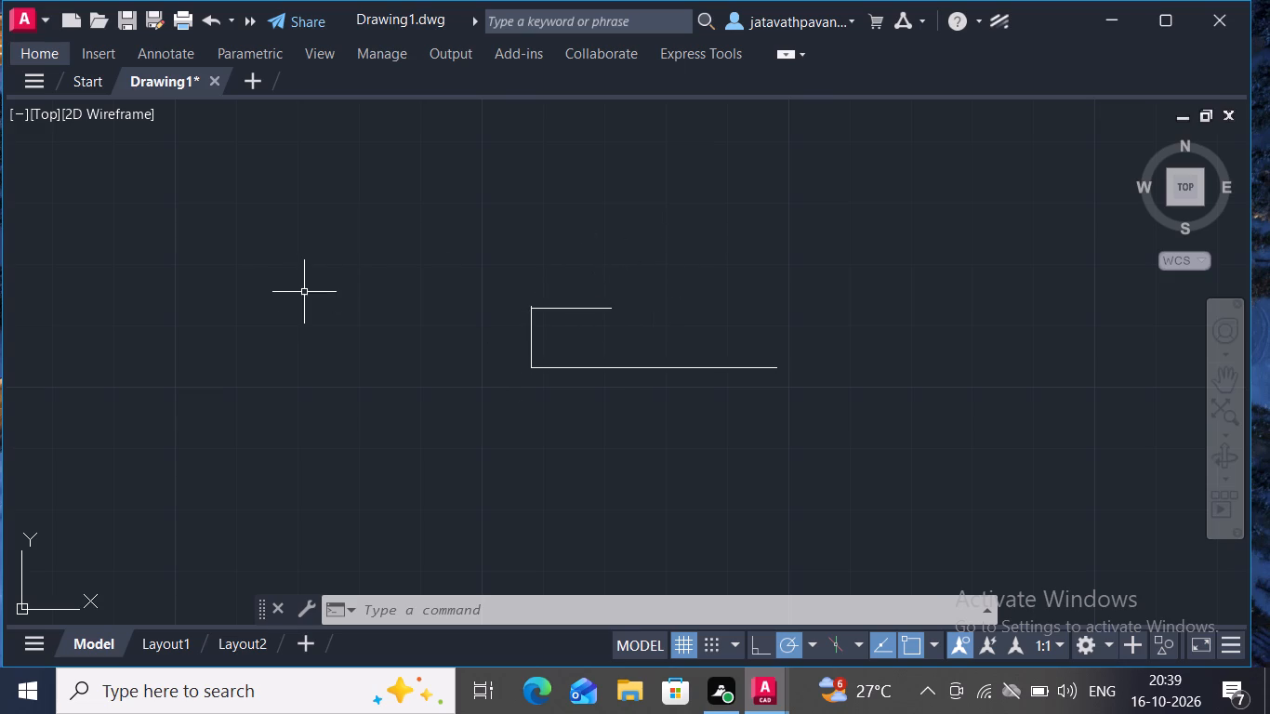
click(56, 49)
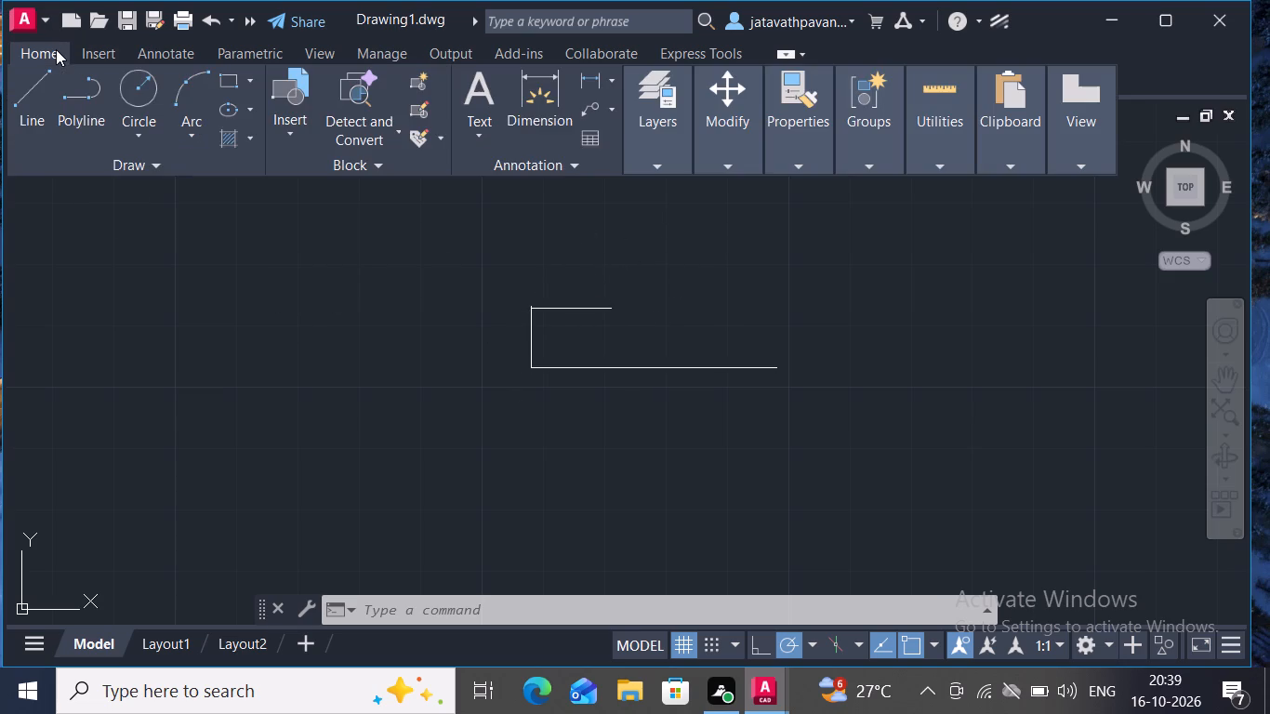
click(33, 87)
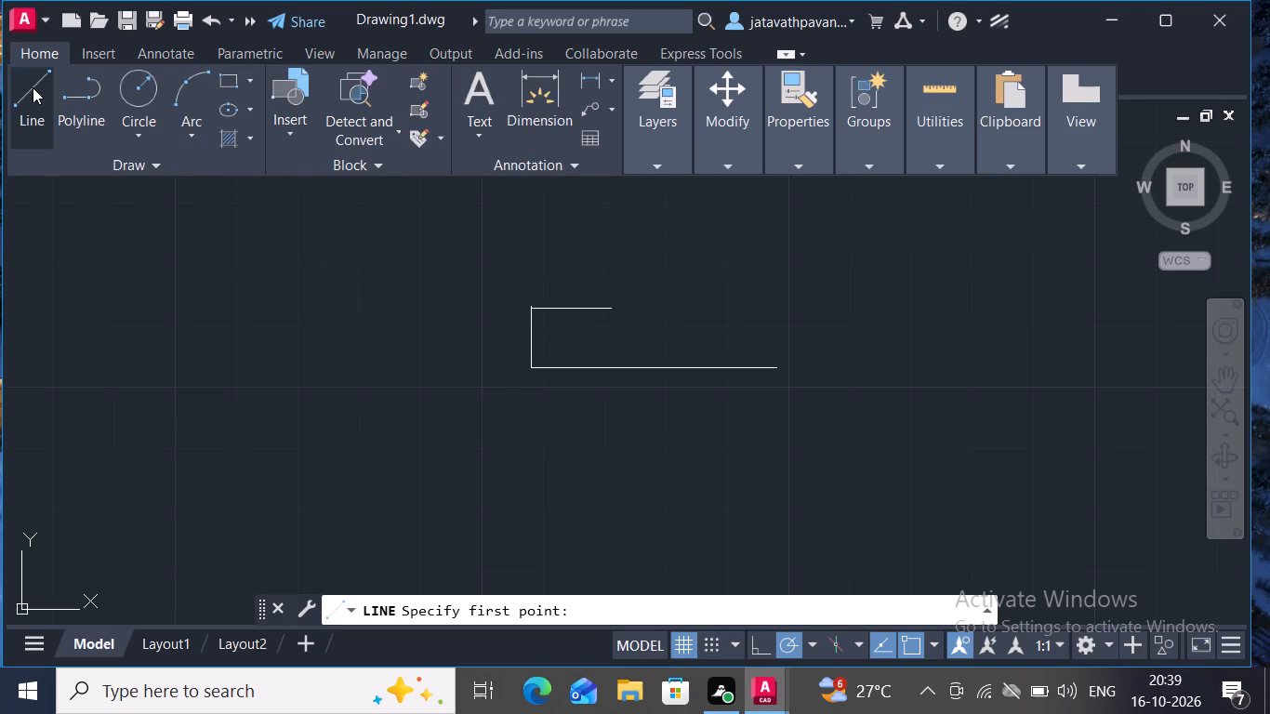
triple_click(33, 87)
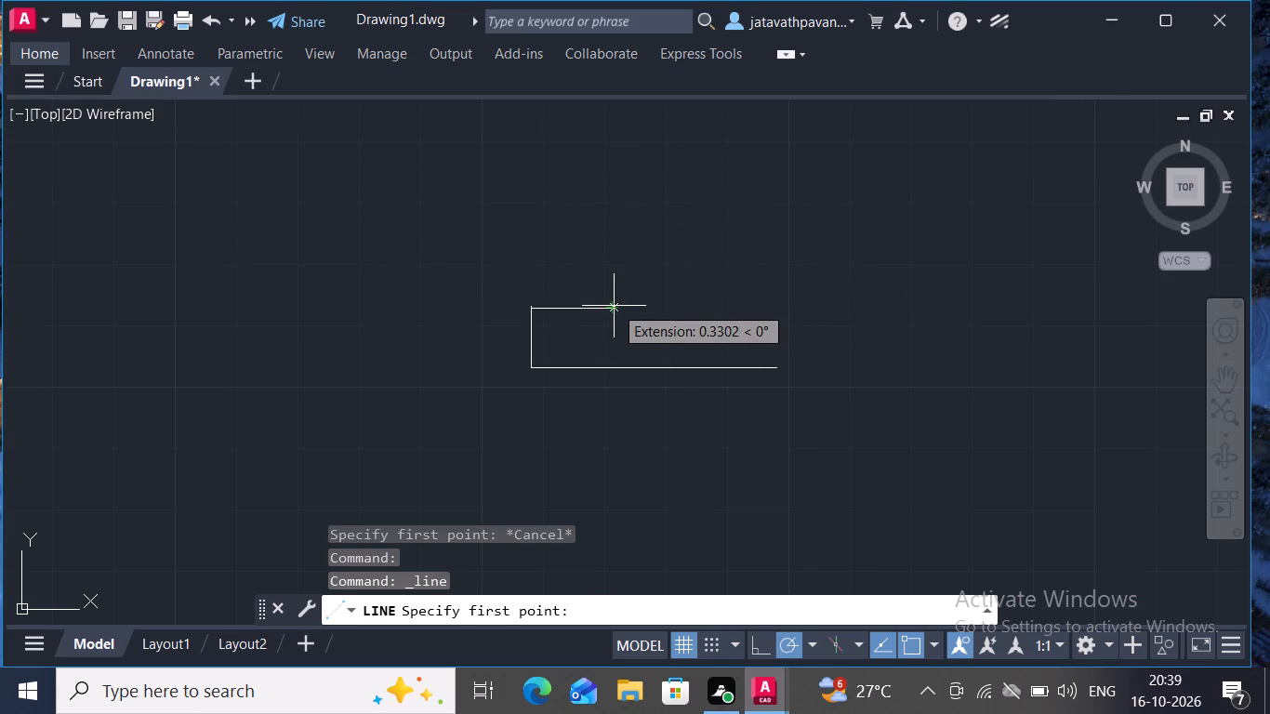
drag(614, 306, 611, 203)
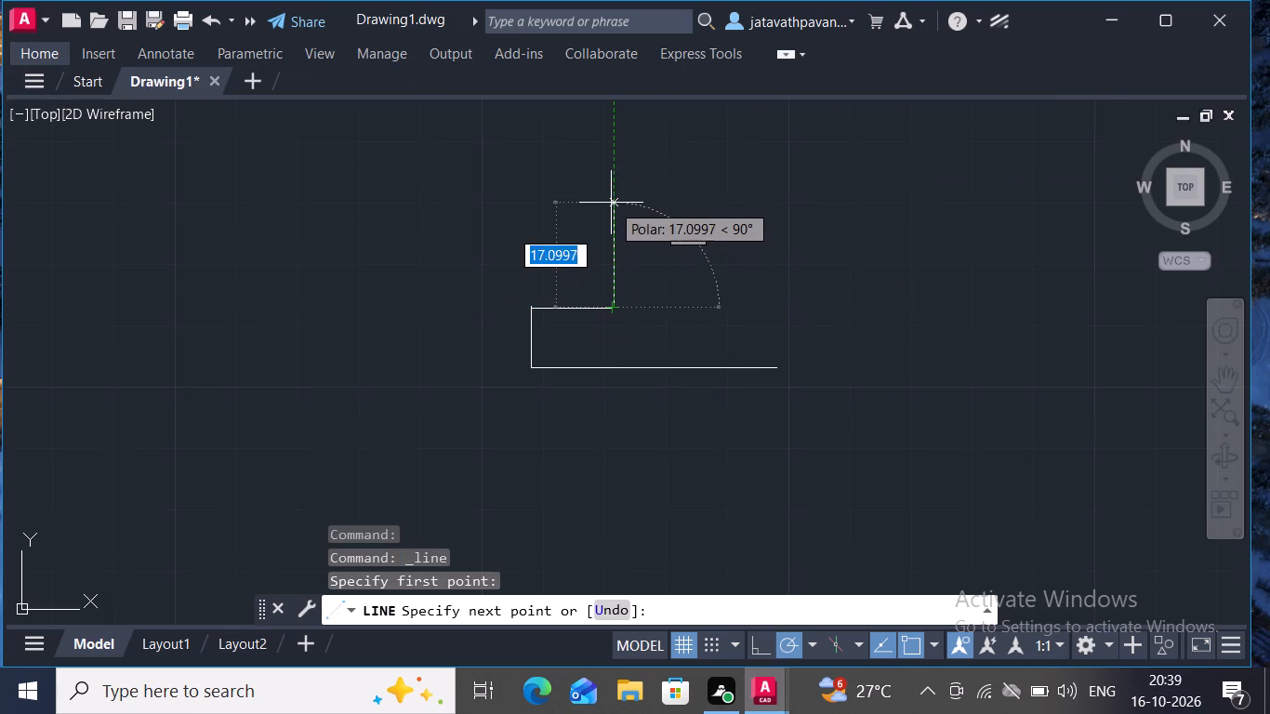
drag(611, 203, 612, 168)
text(55)
key(Return)
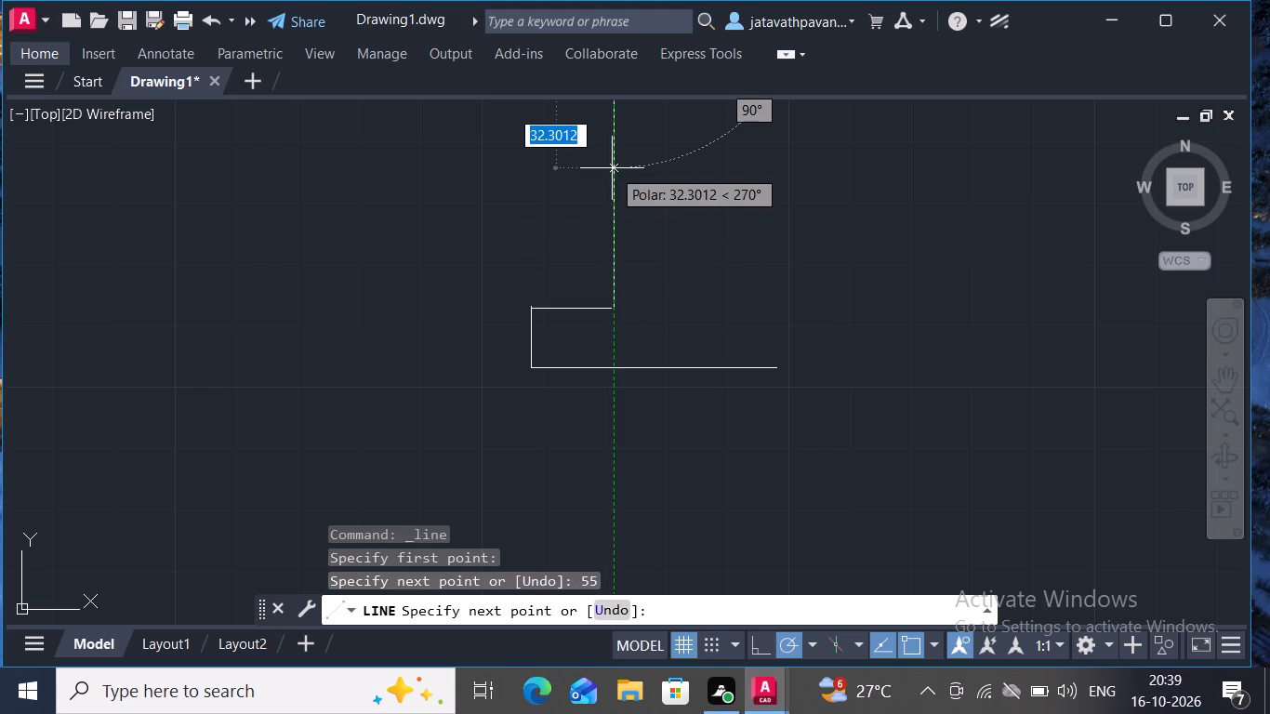
key(Escape)
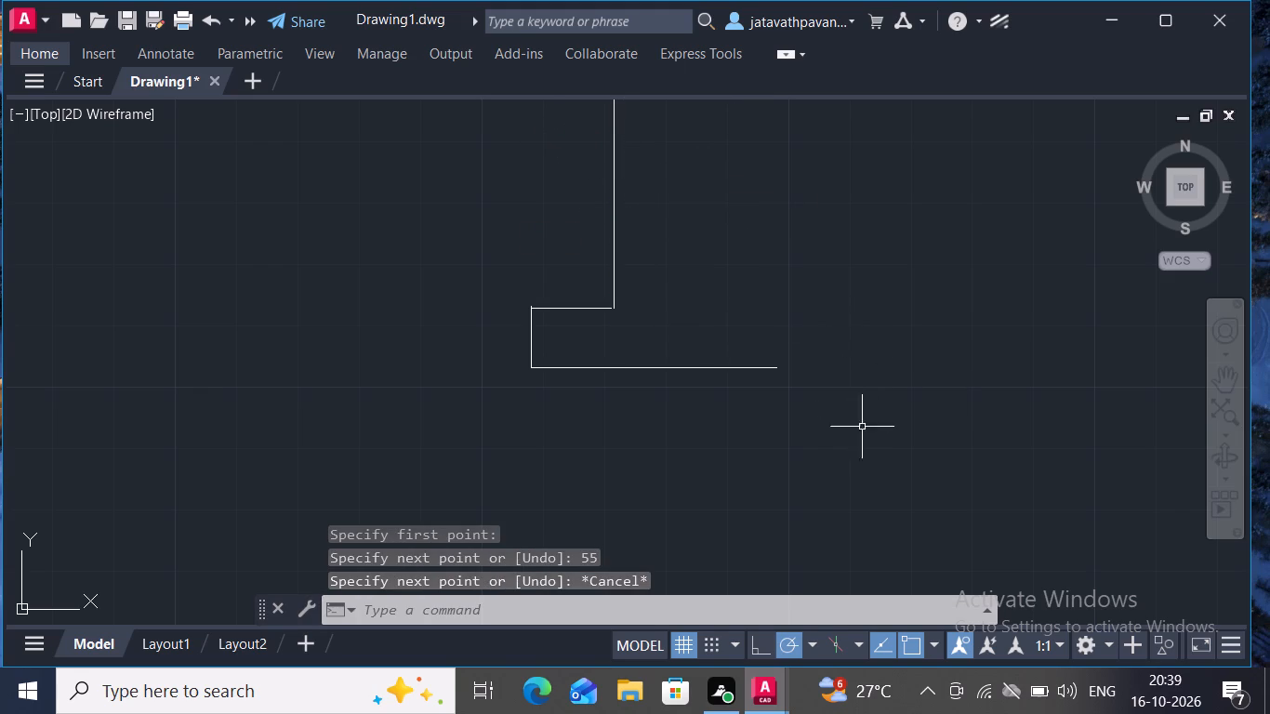
Examine up close how the 13-unit line's ends meet the 10-unit and 55-unit vertical lines.
double_click(1227, 408)
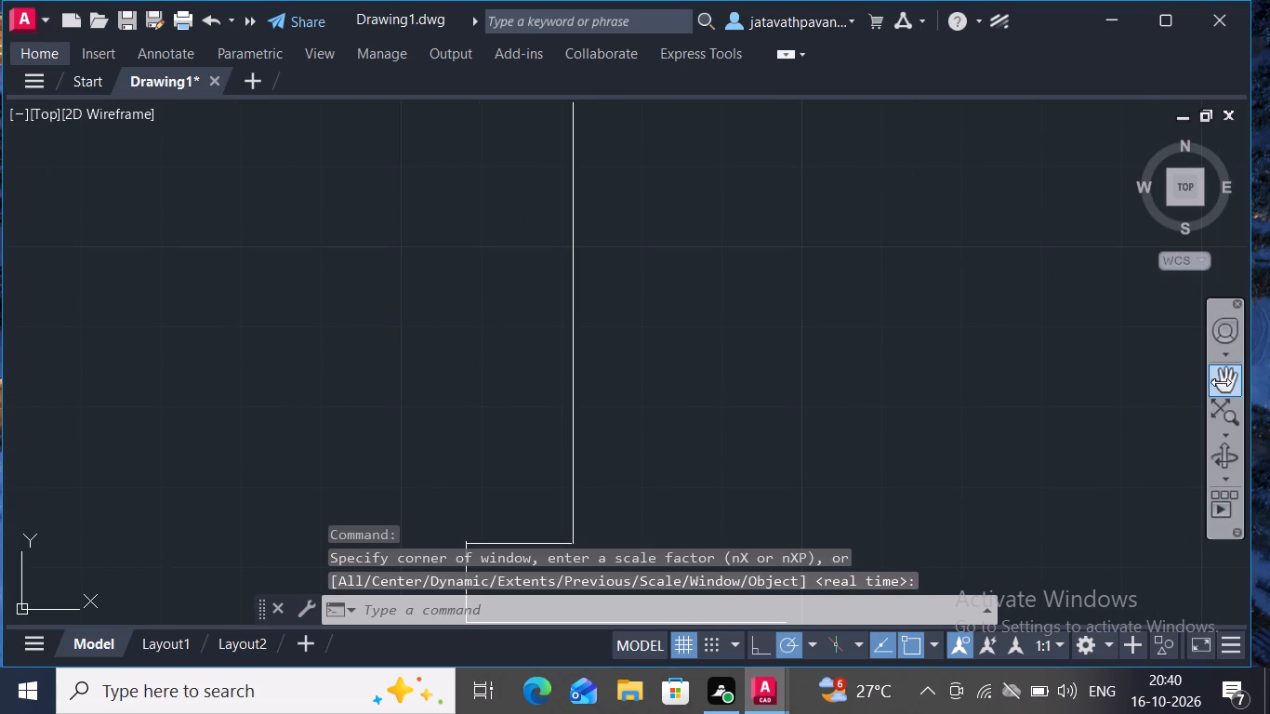
click(1221, 382)
click(1221, 382)
drag(1221, 382, 976, 331)
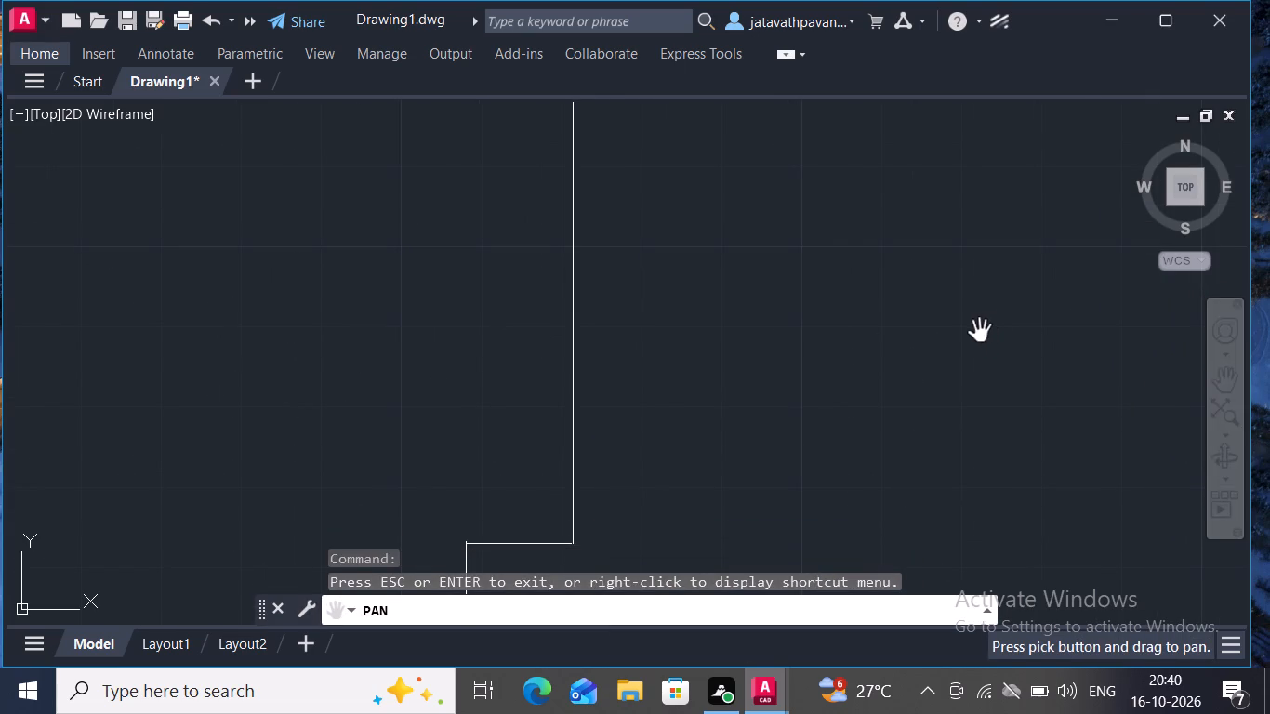
drag(976, 331, 943, 325)
drag(943, 325, 941, 314)
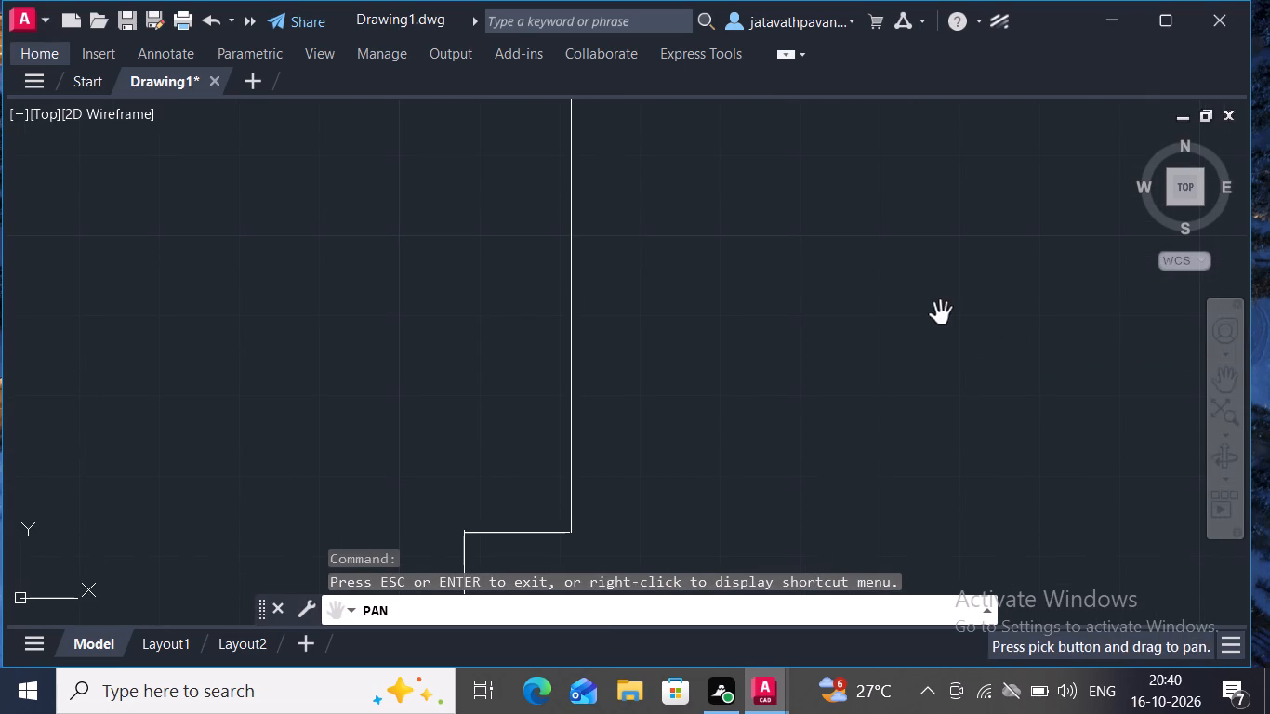
ctrl+scroll(941, 314, down, 1)
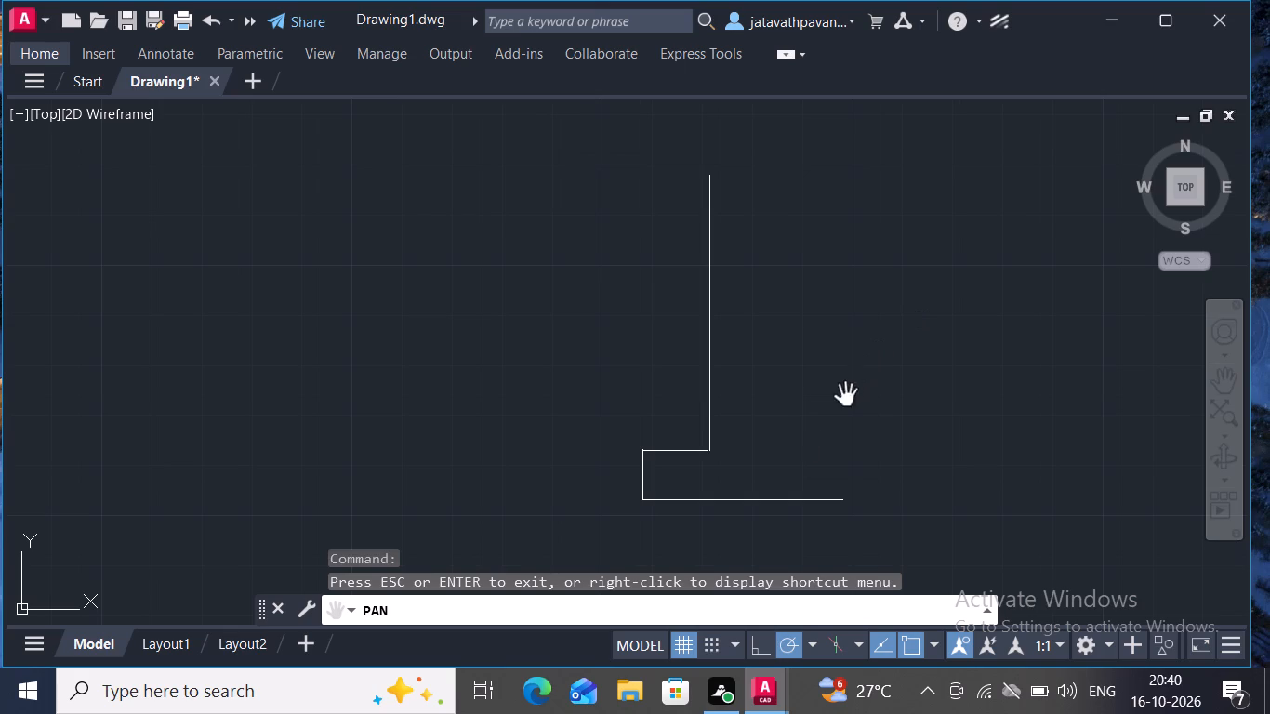
ctrl+scroll(701, 460, up, 2)
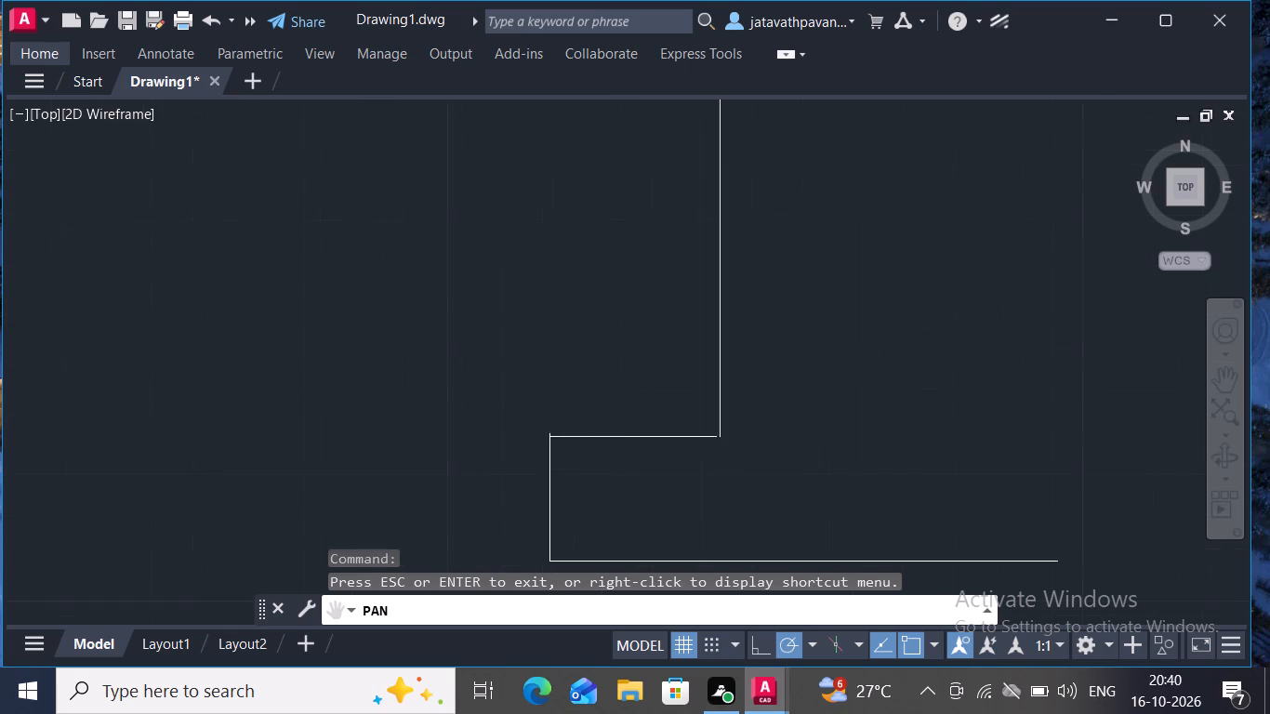
ctrl+scroll(701, 460, up, 3)
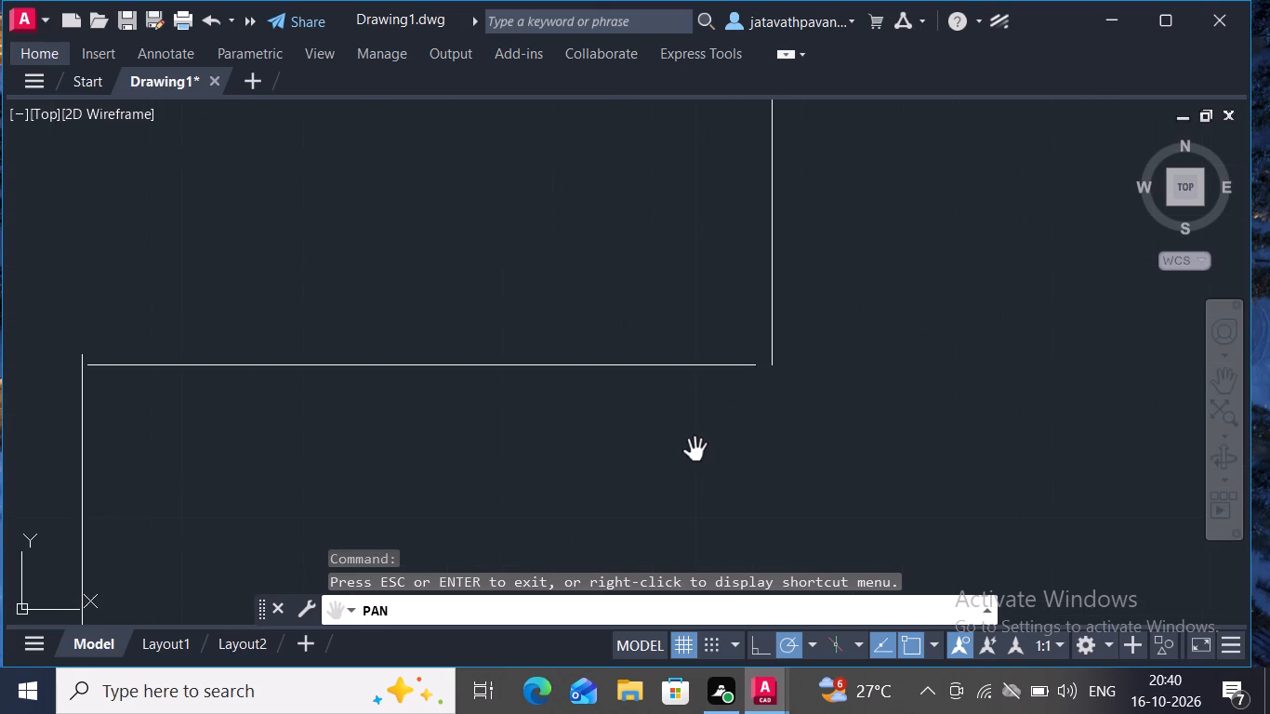
Undo the recent view changes and the 55-unit vertical line above the 13-unit line.
key(ctrl+z)
key(ctrl+z)
key(Escape)
key(ctrl+z)
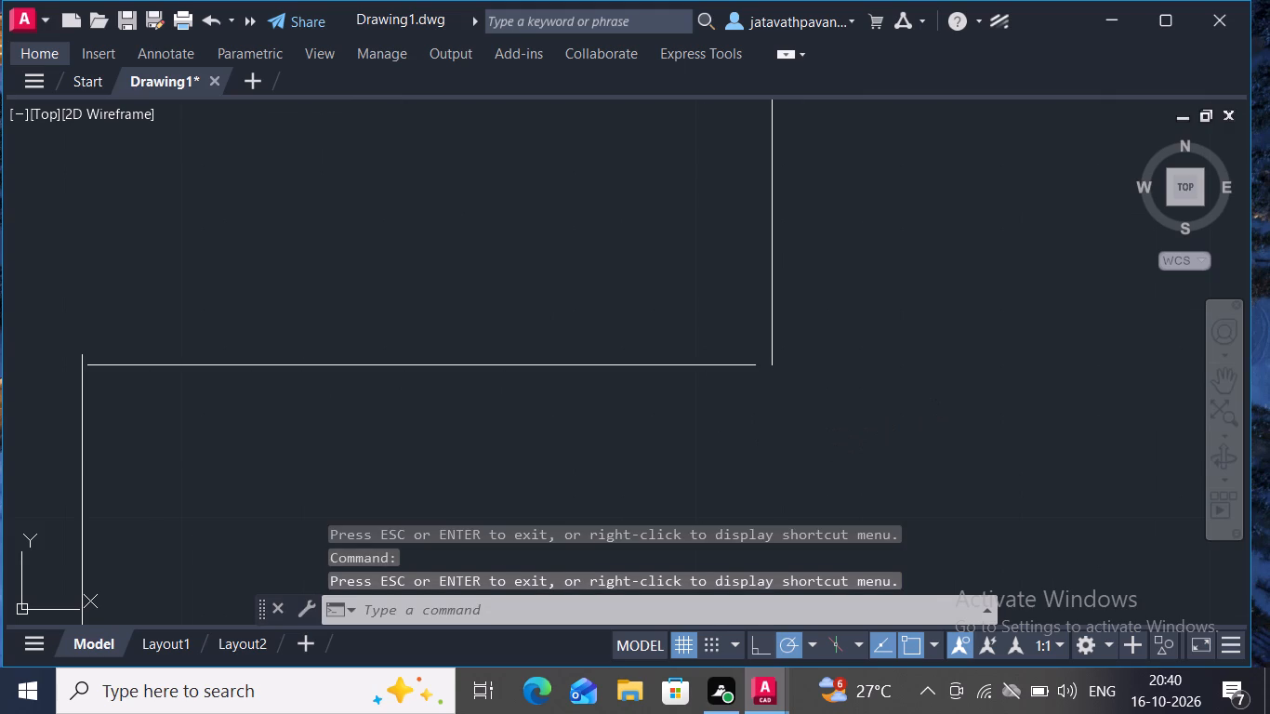
key(ctrl+z)
key(ctrl+z)
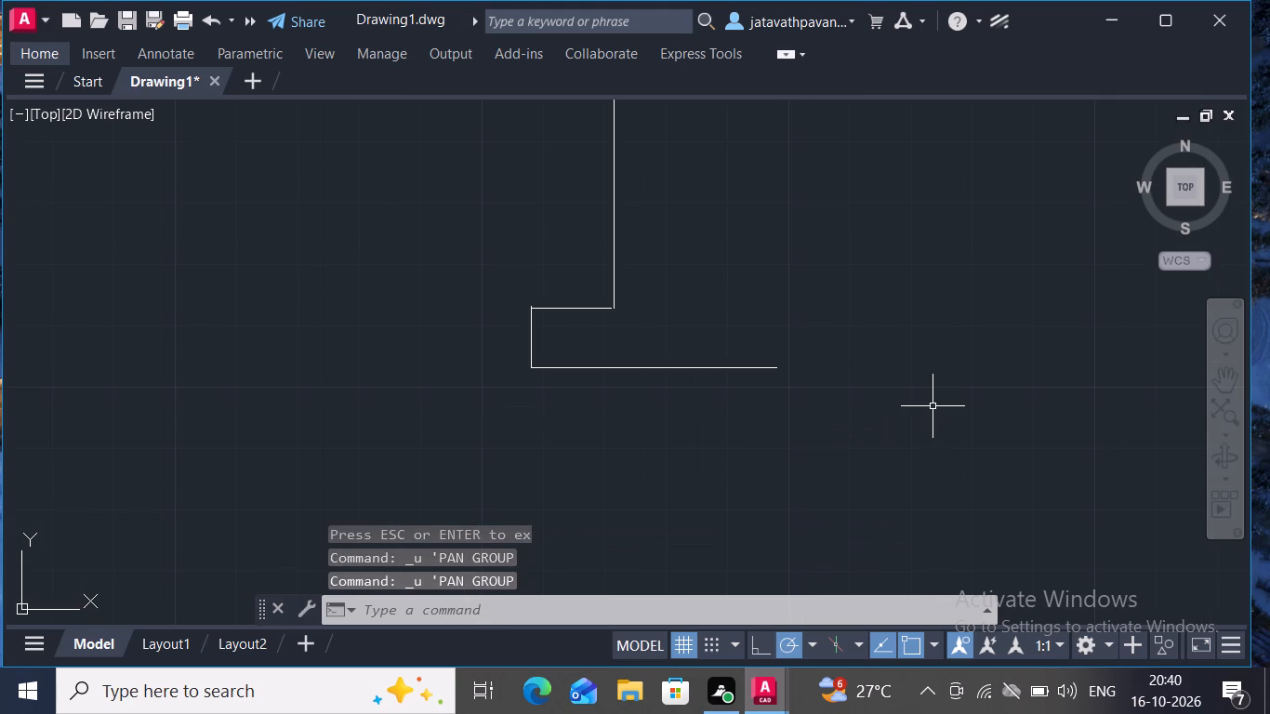
key(ctrl+z)
key(ctrl+z)
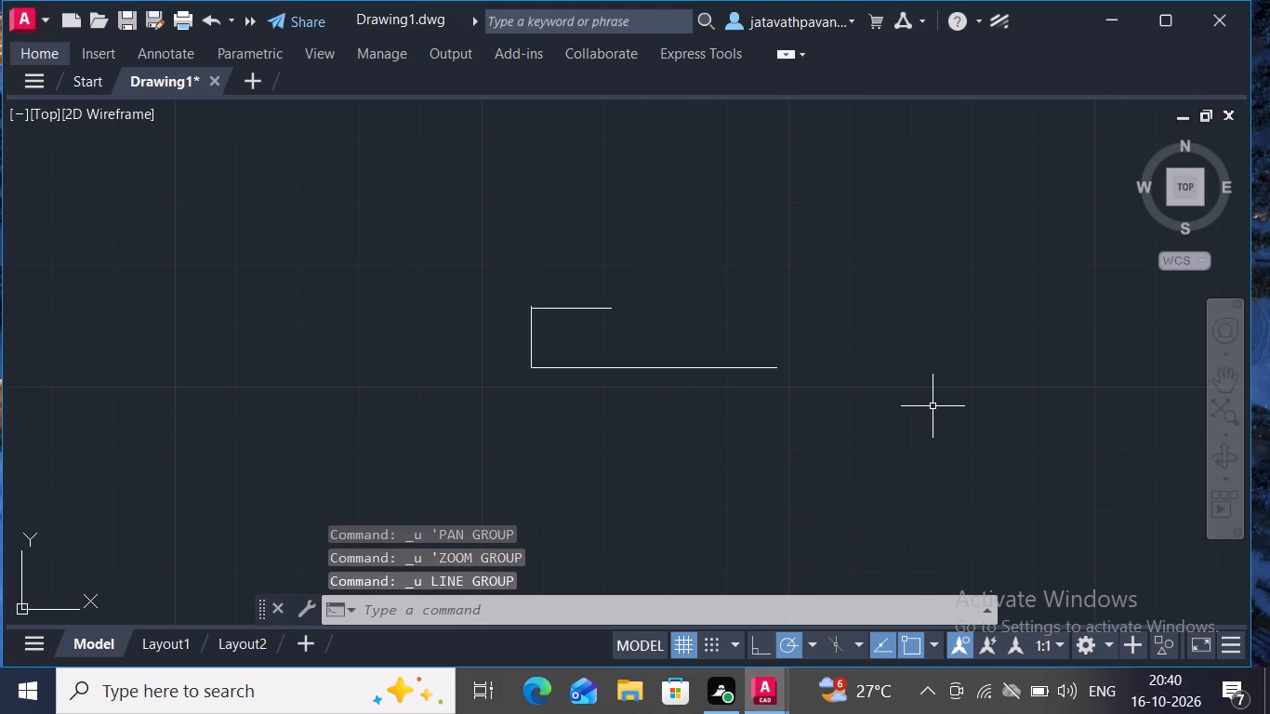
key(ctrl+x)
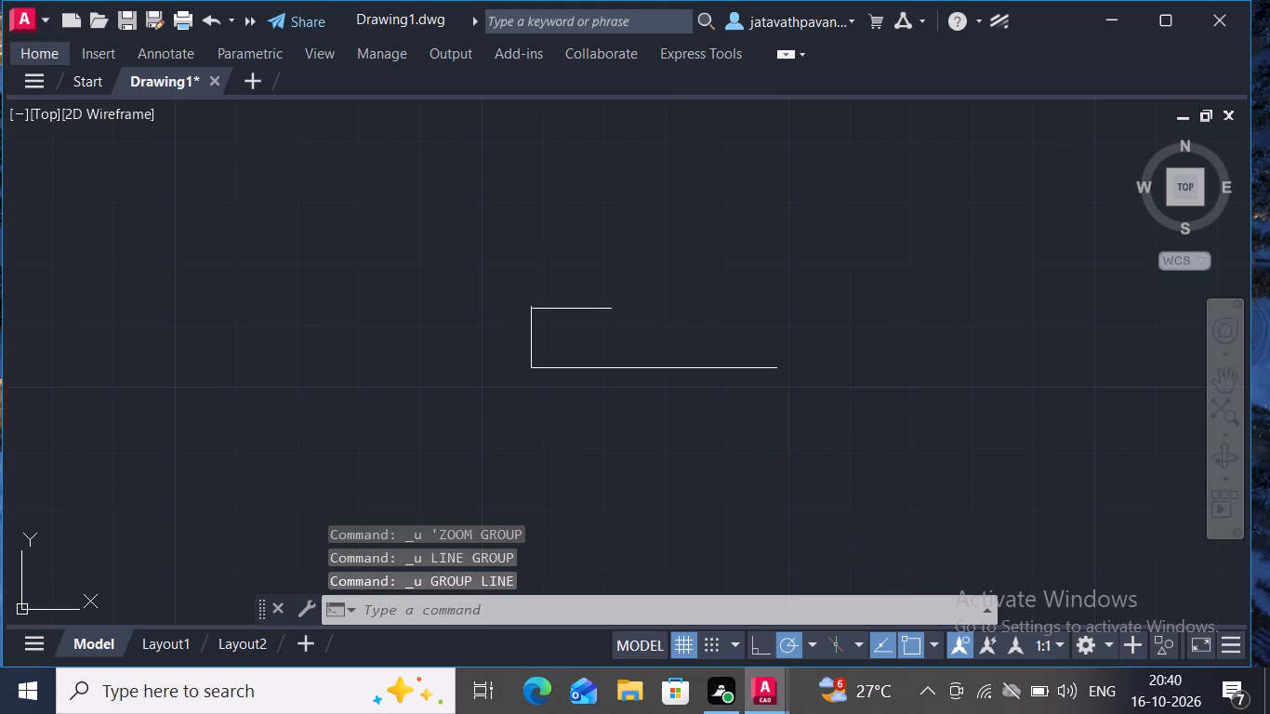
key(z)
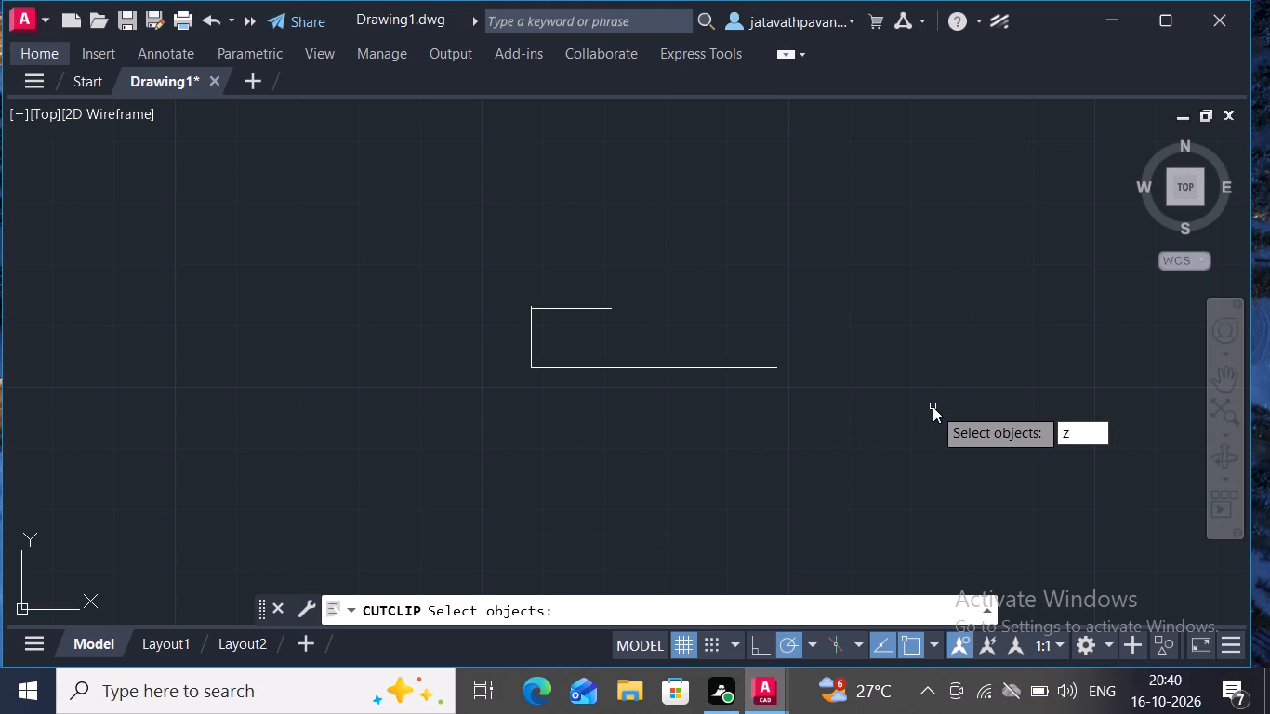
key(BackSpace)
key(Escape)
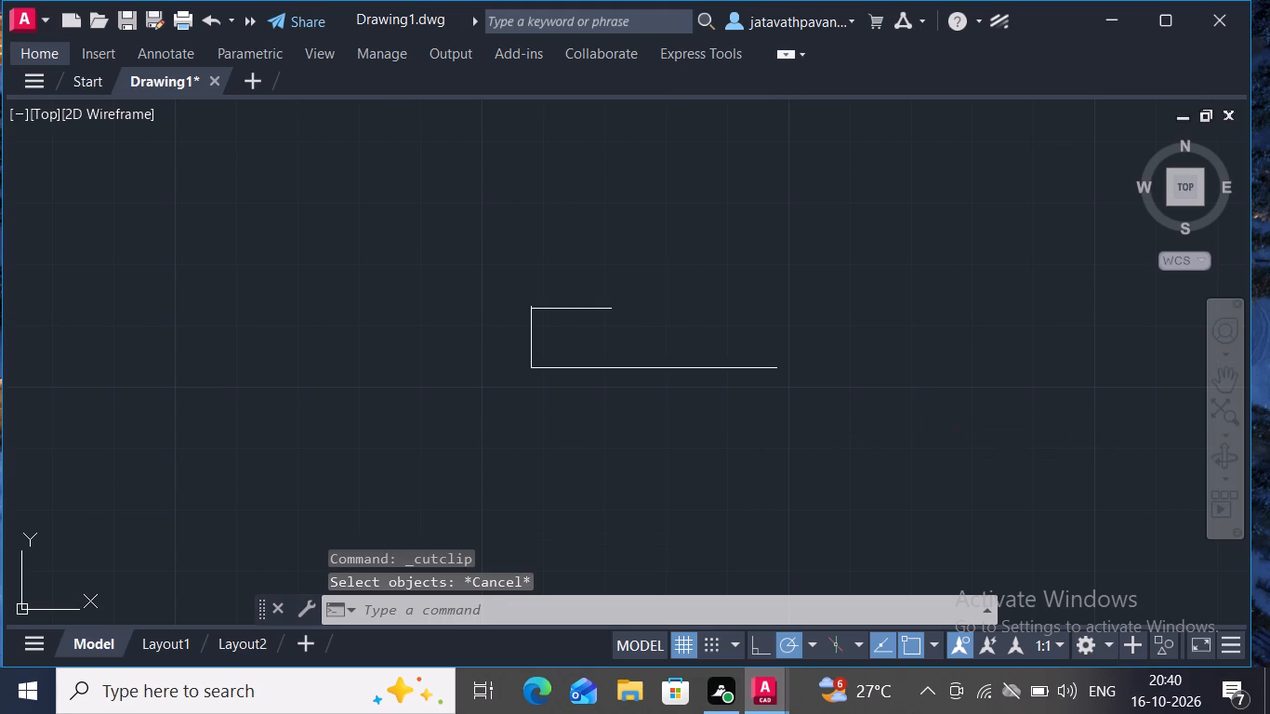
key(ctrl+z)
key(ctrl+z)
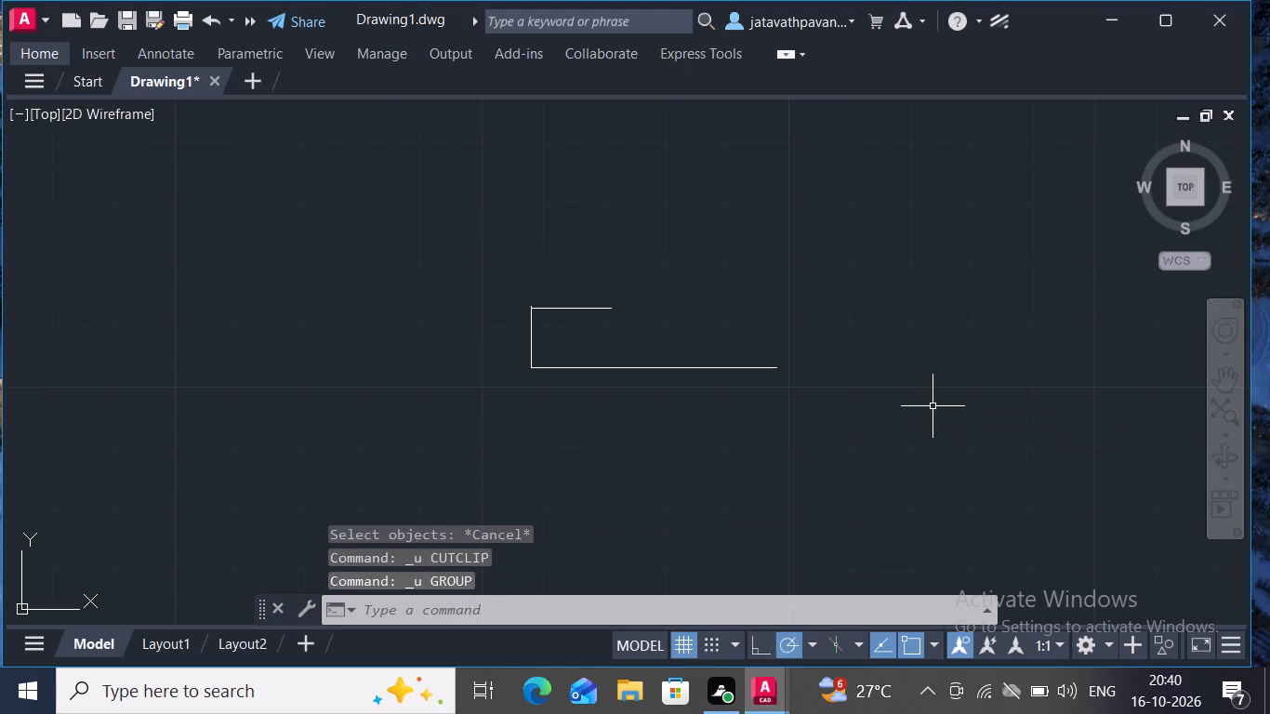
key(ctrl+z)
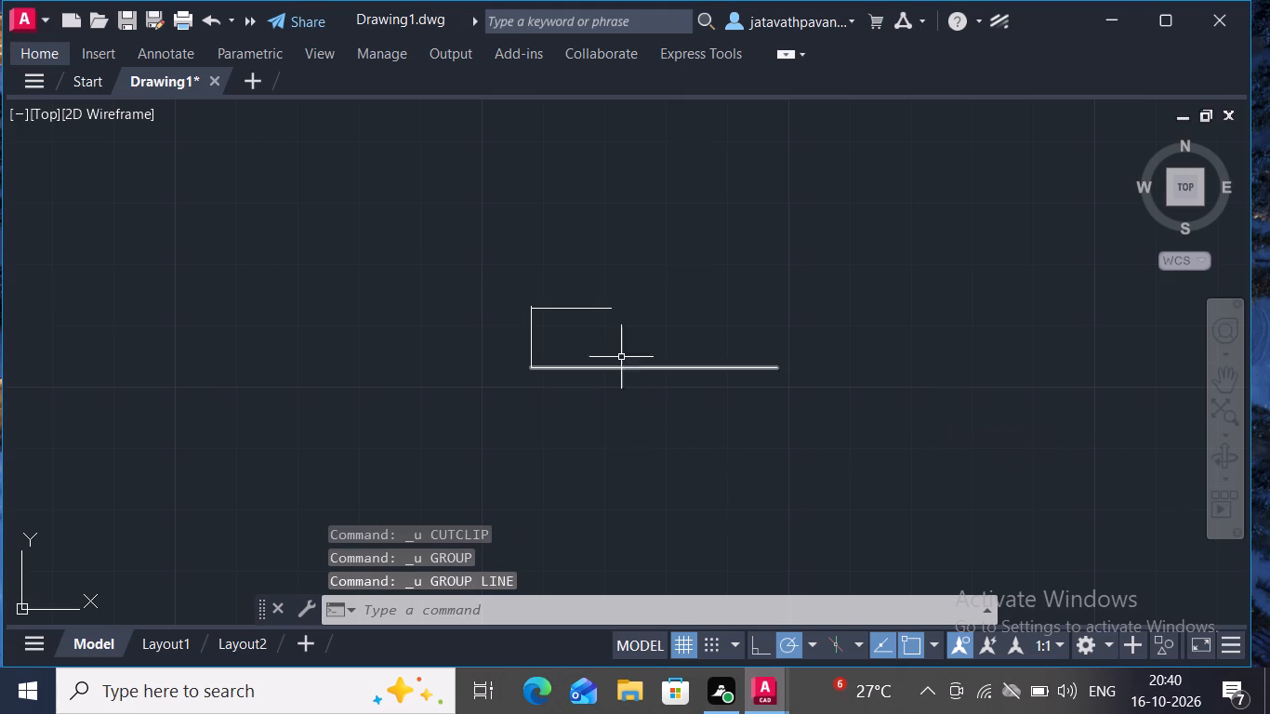
Erase the 13-unit horizontal line at the upper end of the 10-unit vertical line.
click(589, 310)
right_click(589, 310)
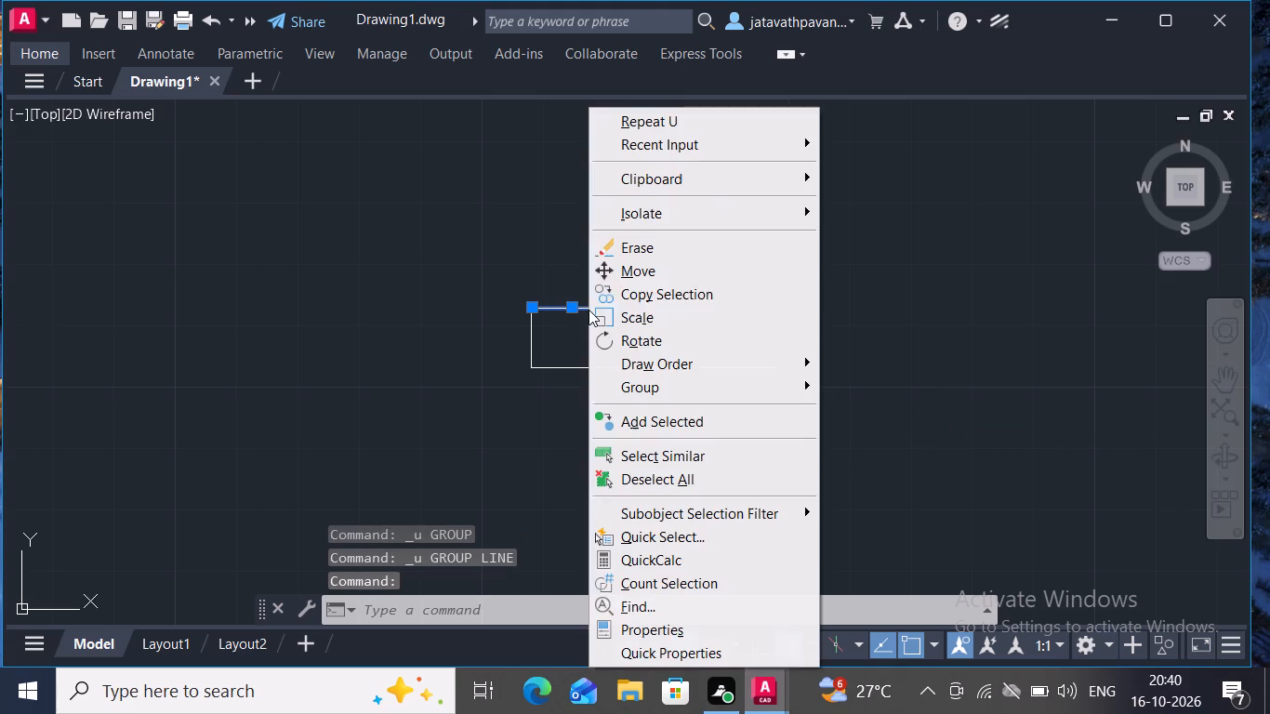
click(668, 243)
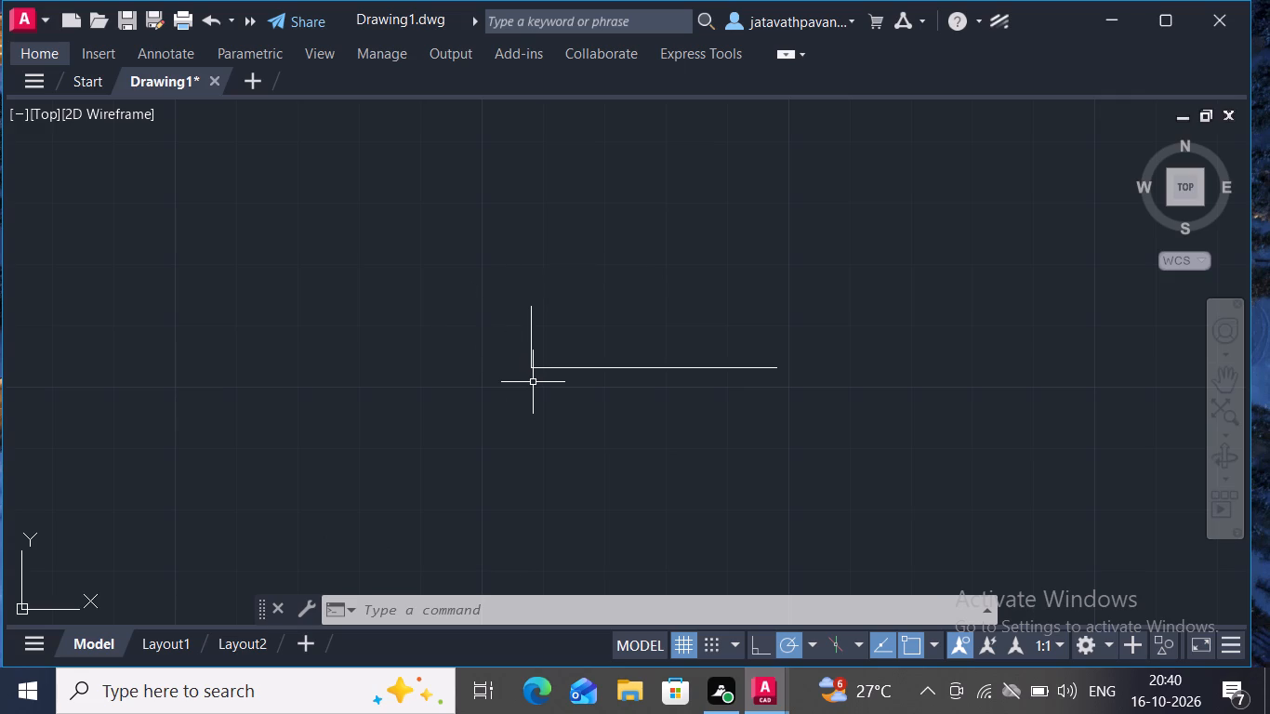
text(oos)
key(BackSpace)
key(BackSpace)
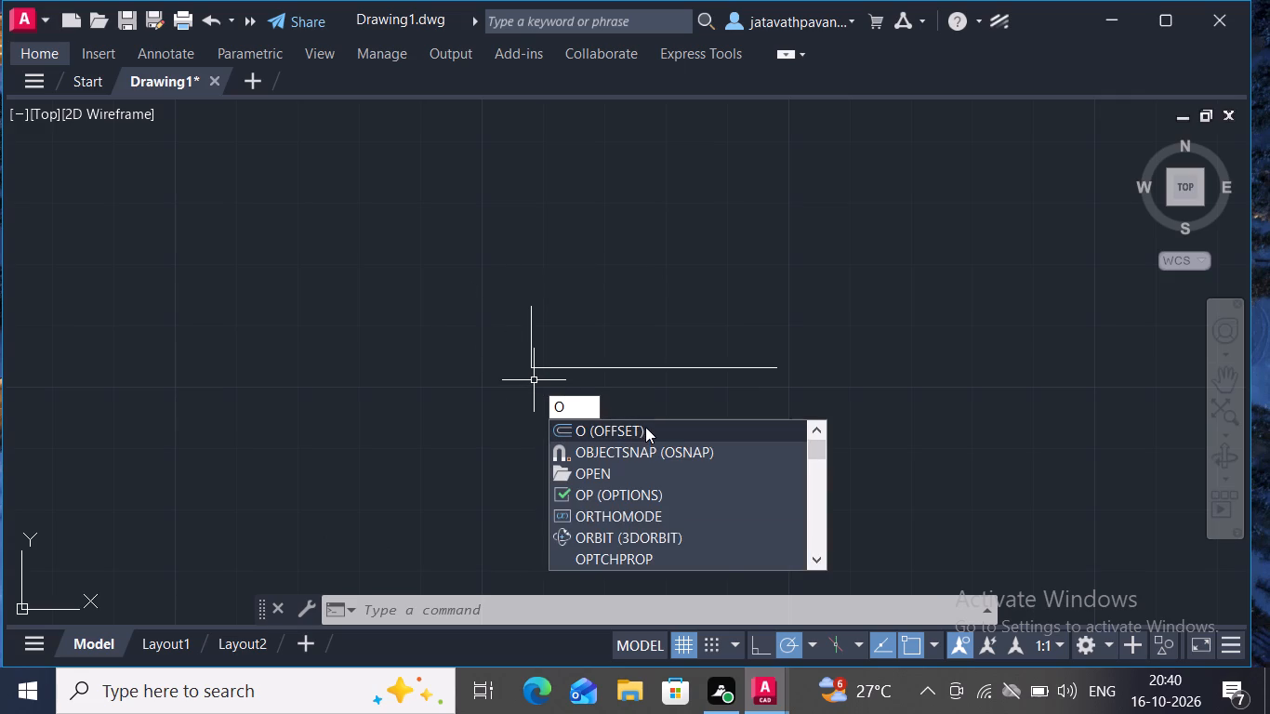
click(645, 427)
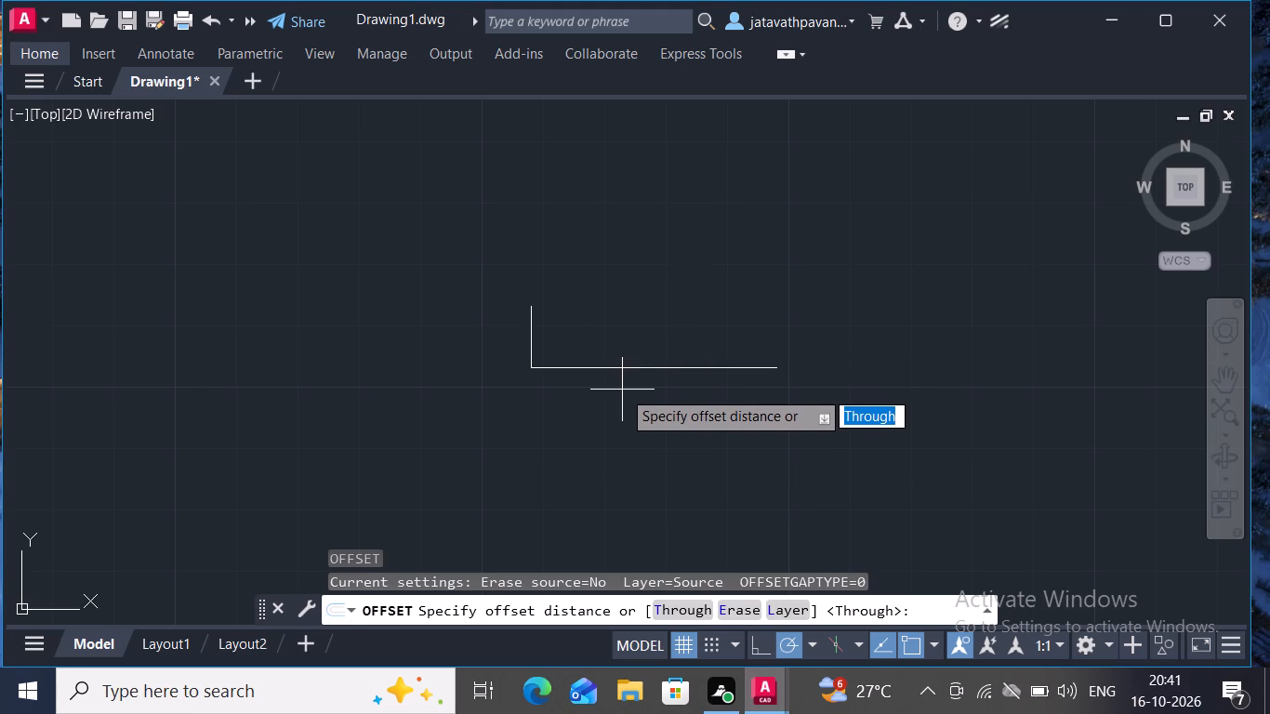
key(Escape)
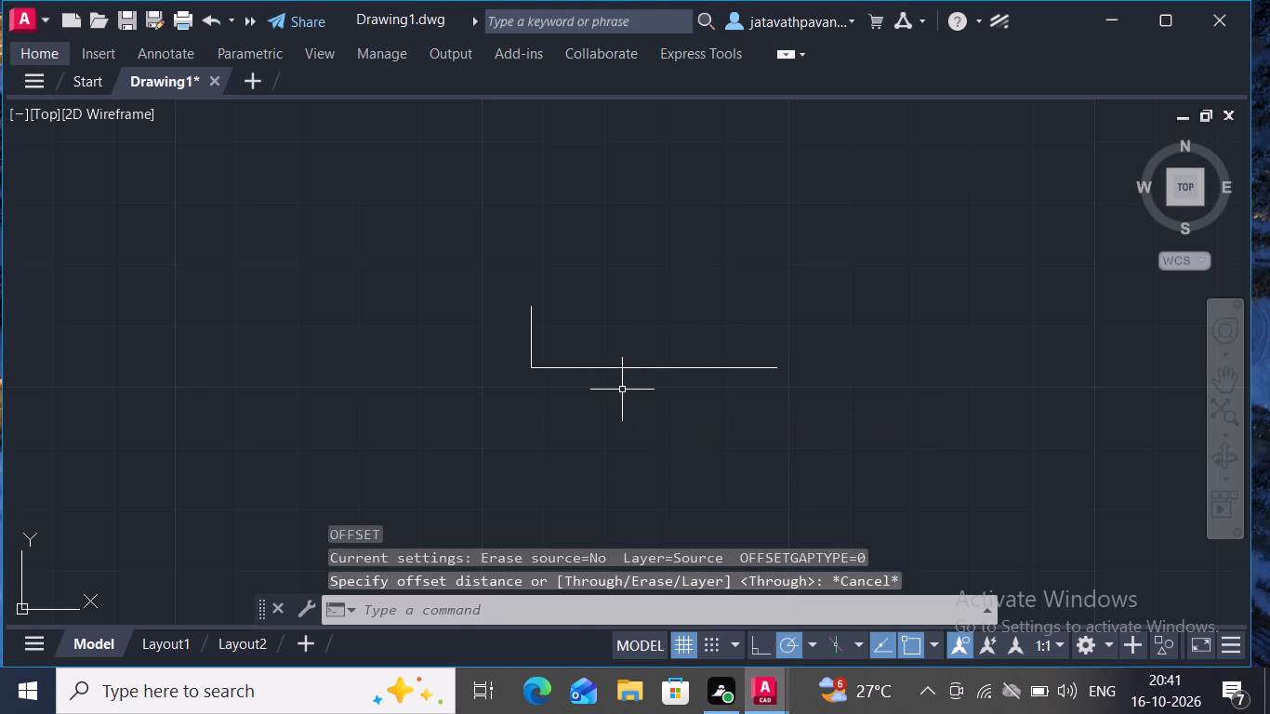
Enable the Endpoint object snap mode in the drafting settings.
text(os)
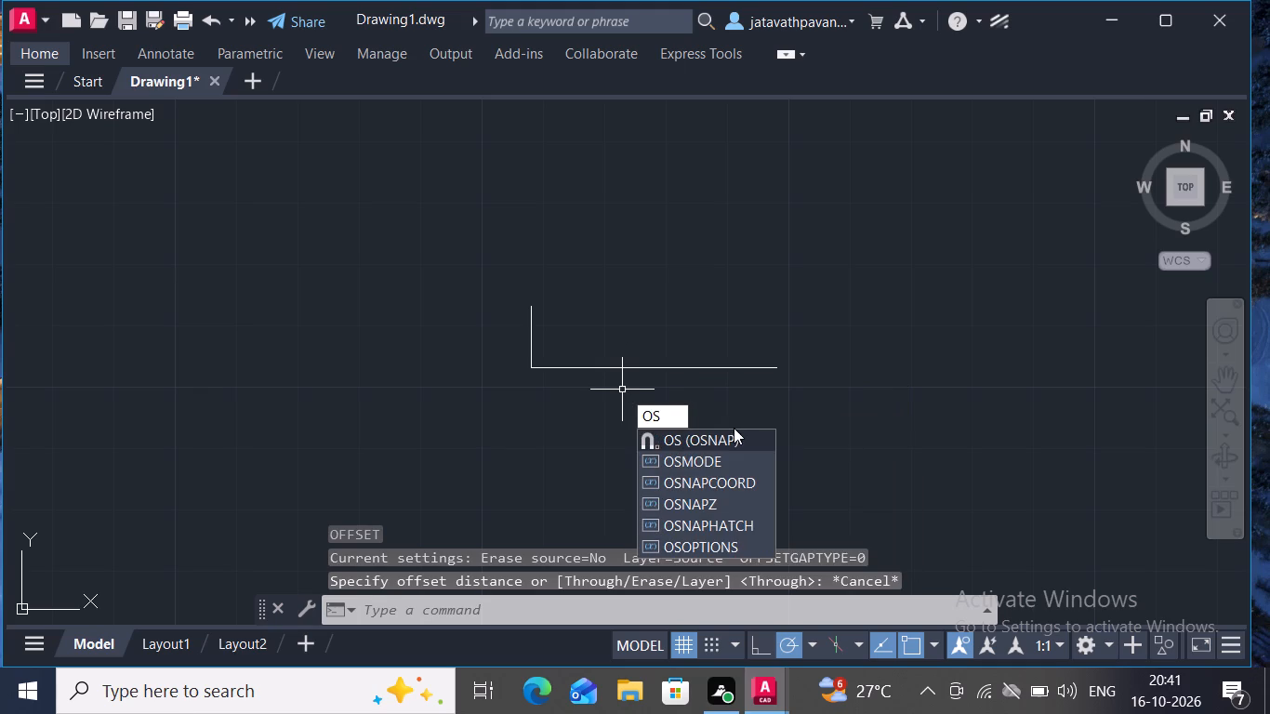
click(717, 437)
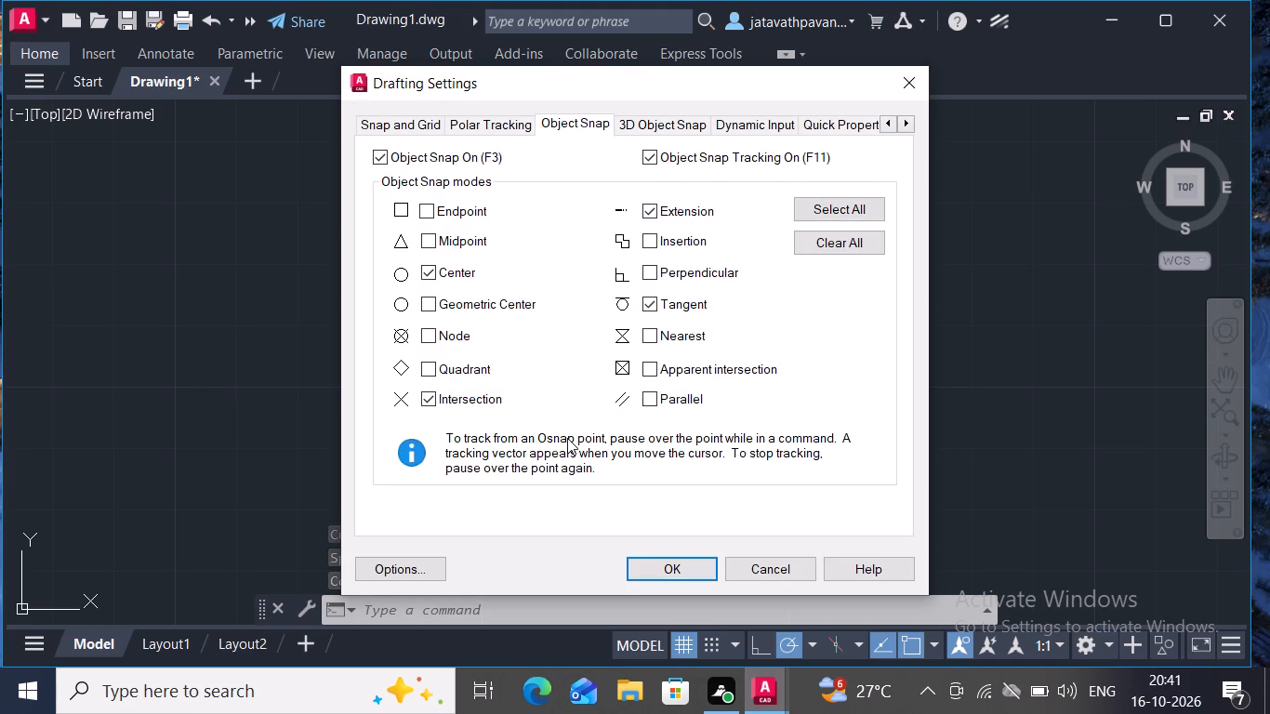
click(427, 209)
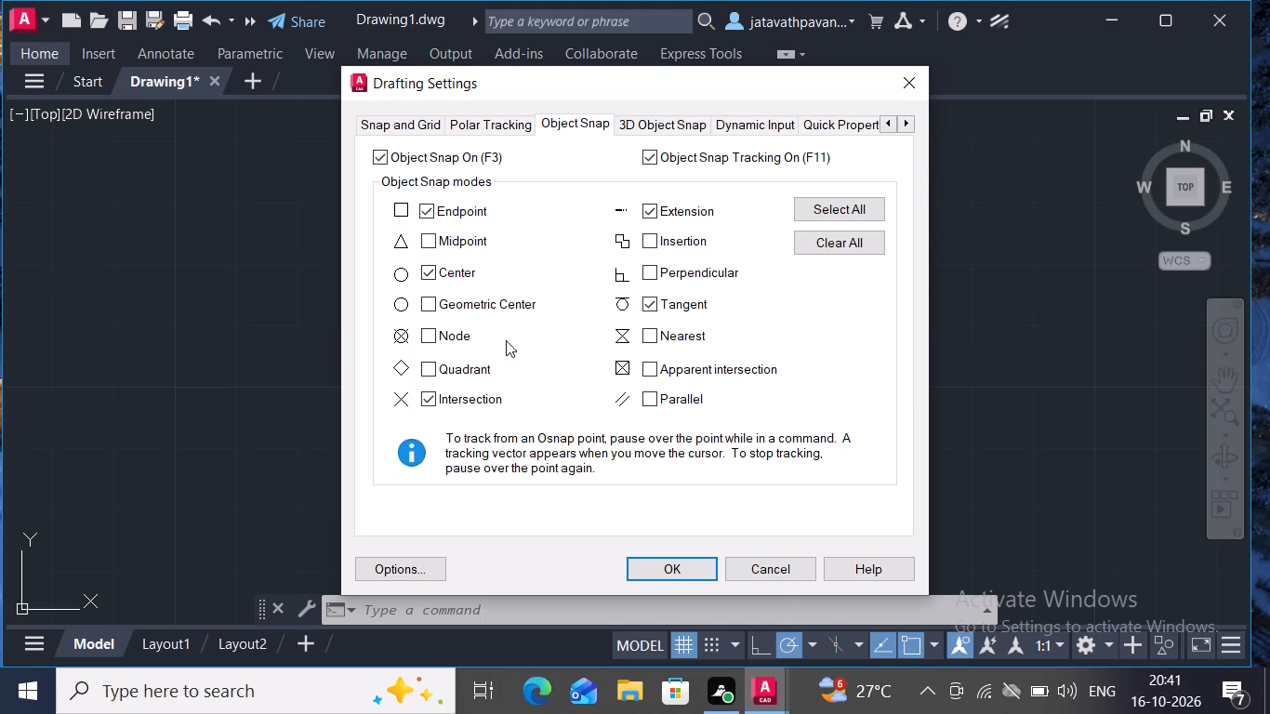
click(648, 570)
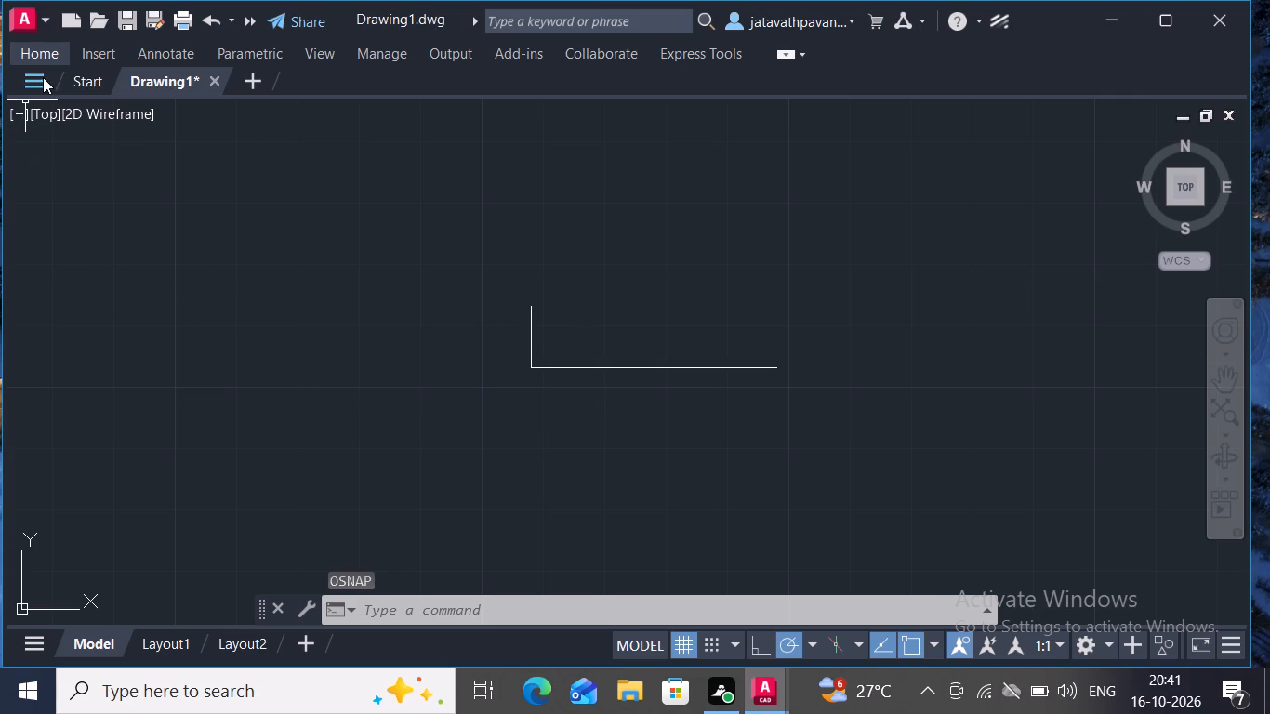
Draw a 13-unit horizontal line at 0° from the upper endpoint of the 10-unit vertical line.
click(45, 50)
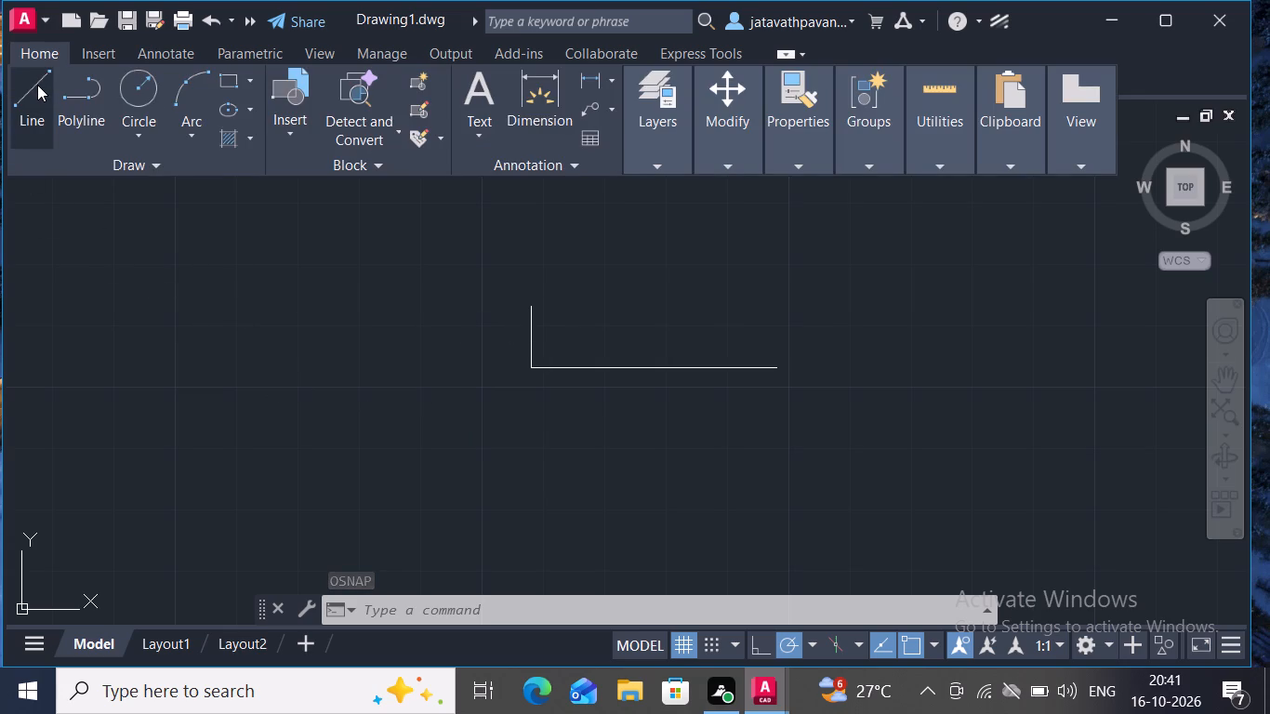
click(37, 85)
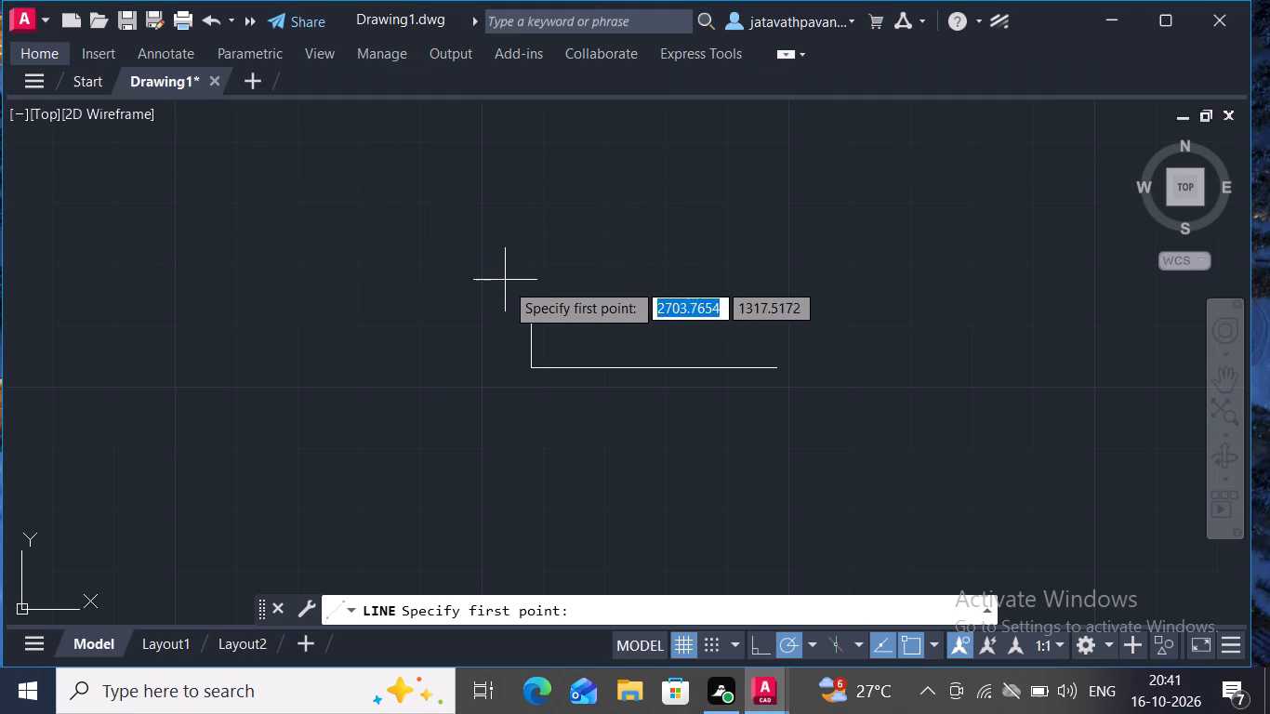
drag(529, 305, 600, 300)
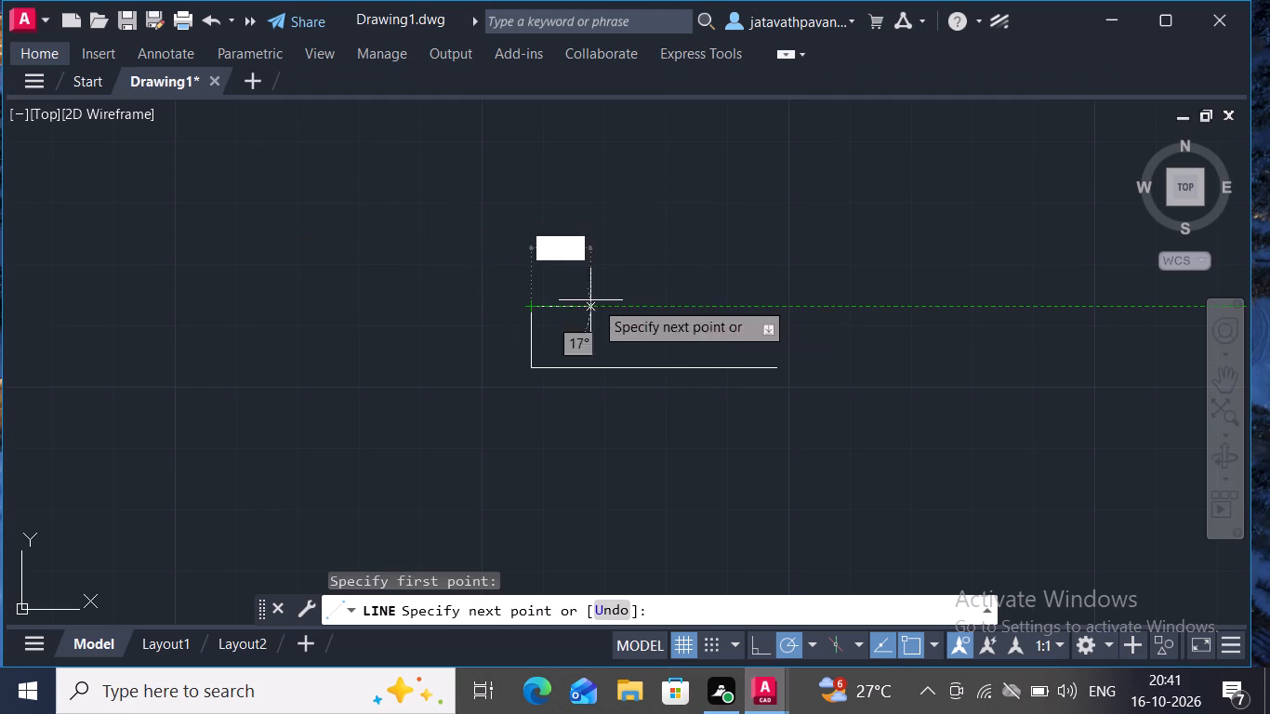
drag(600, 300, 645, 298)
text(13)
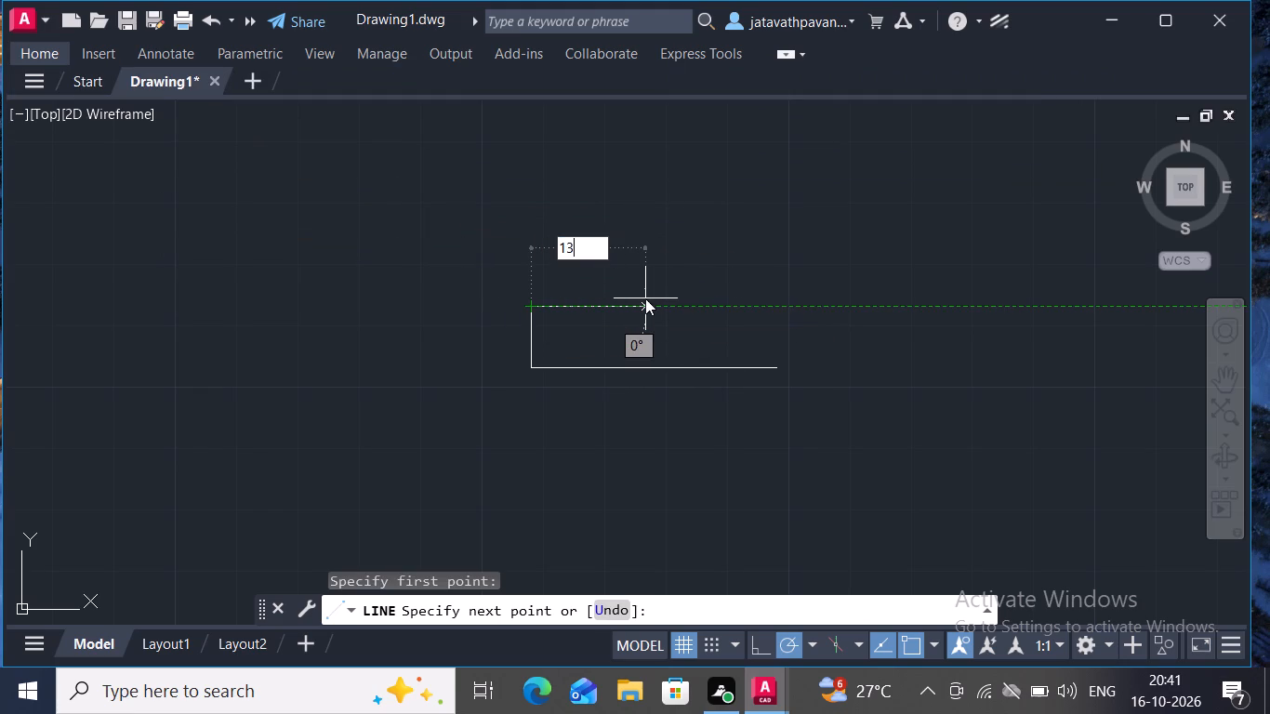
key(Return)
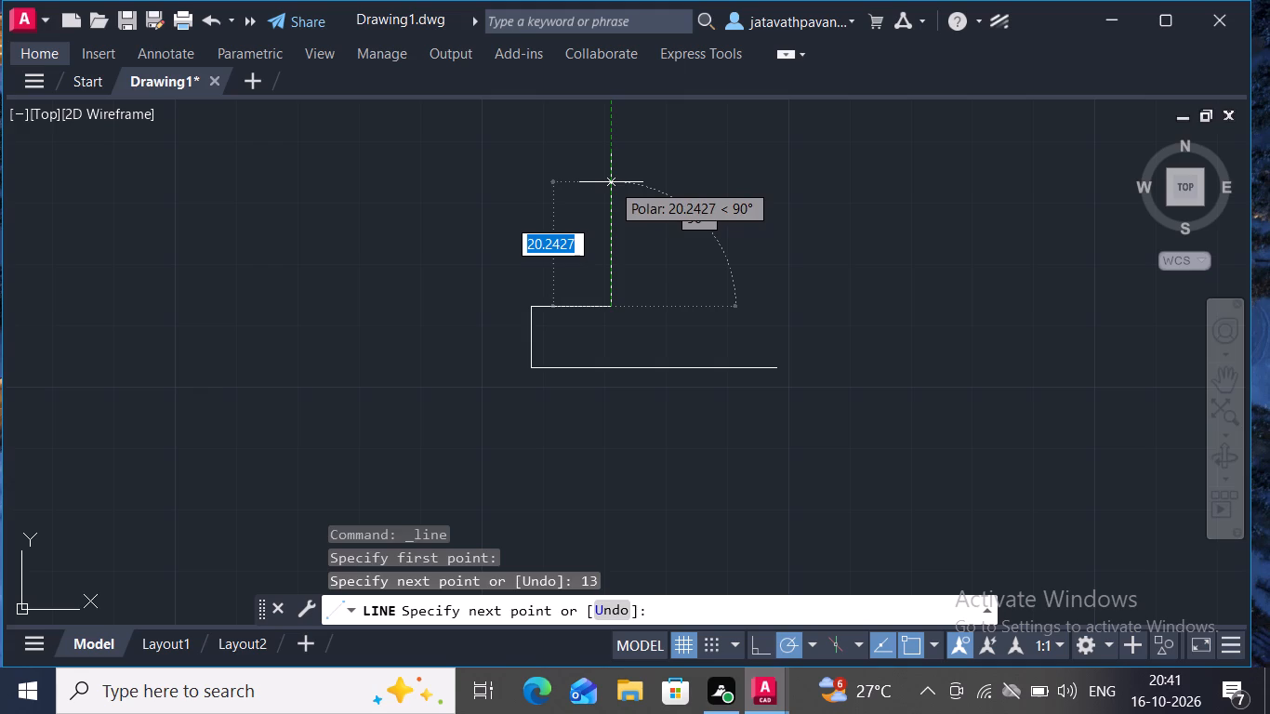
Continue with a 55-unit vertical line at 90° upward from the 13-unit line's free end, and end the line command.
text(55)
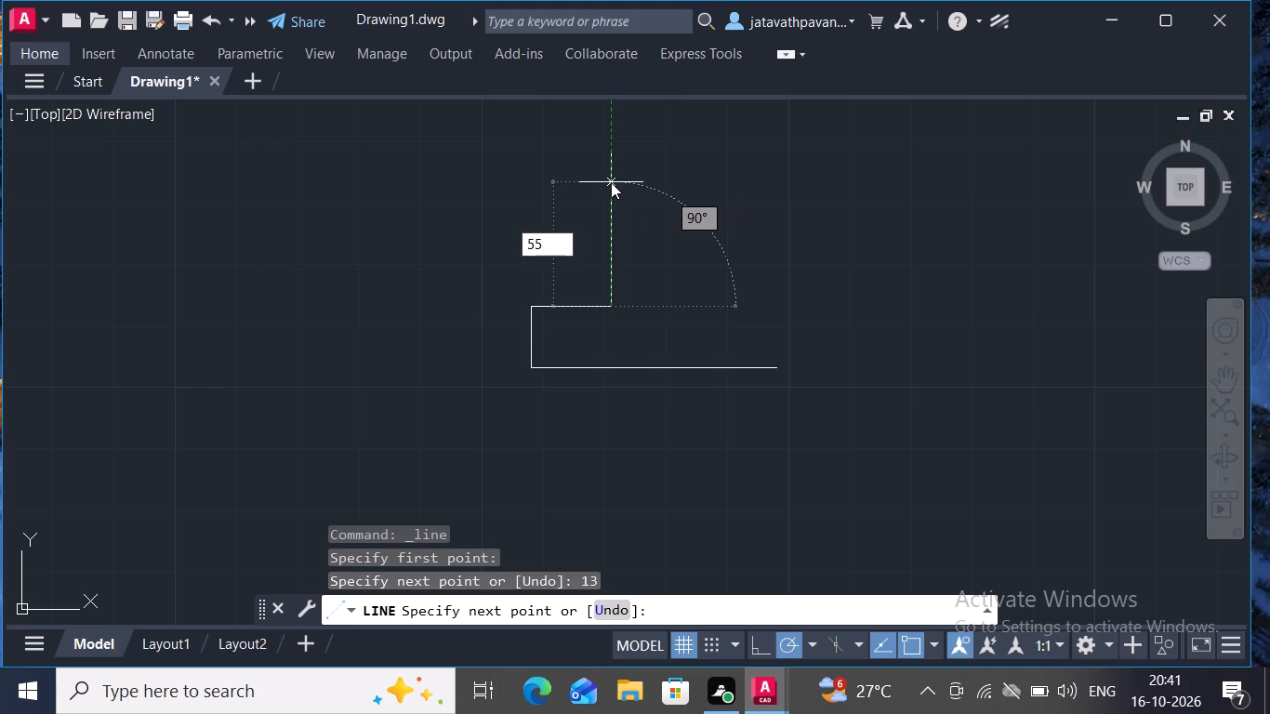
key(Return)
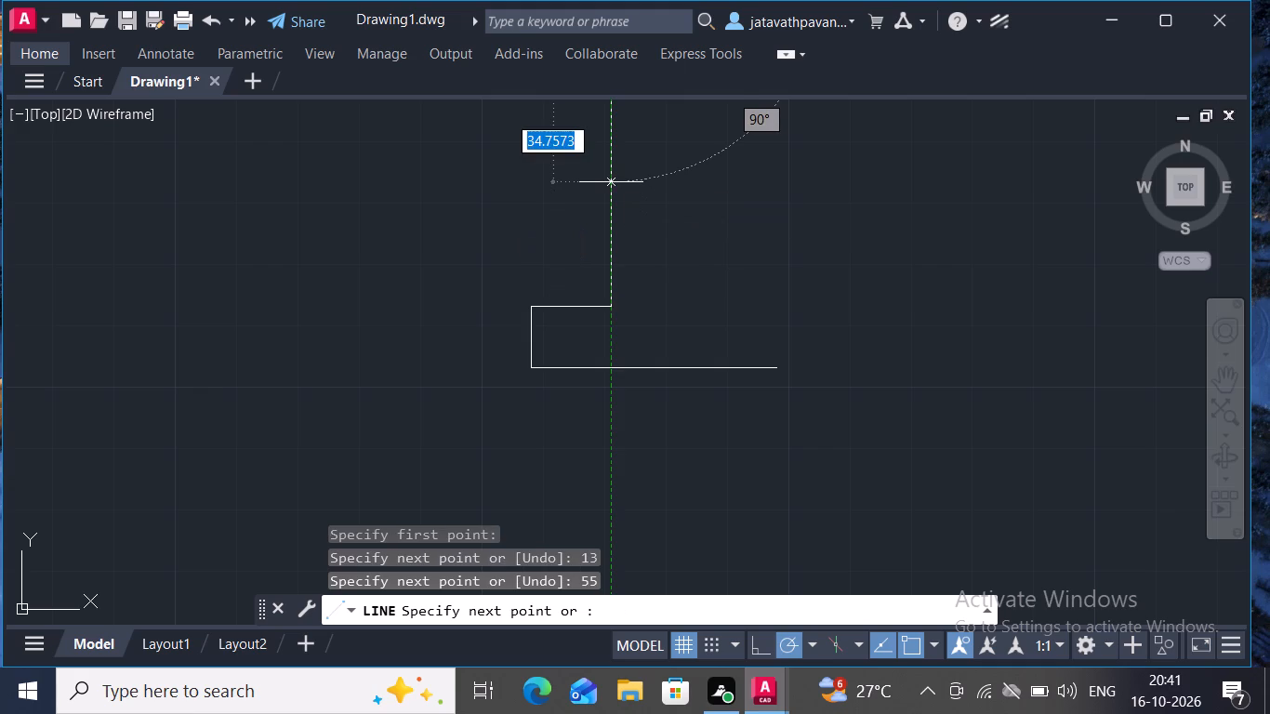
key(Escape)
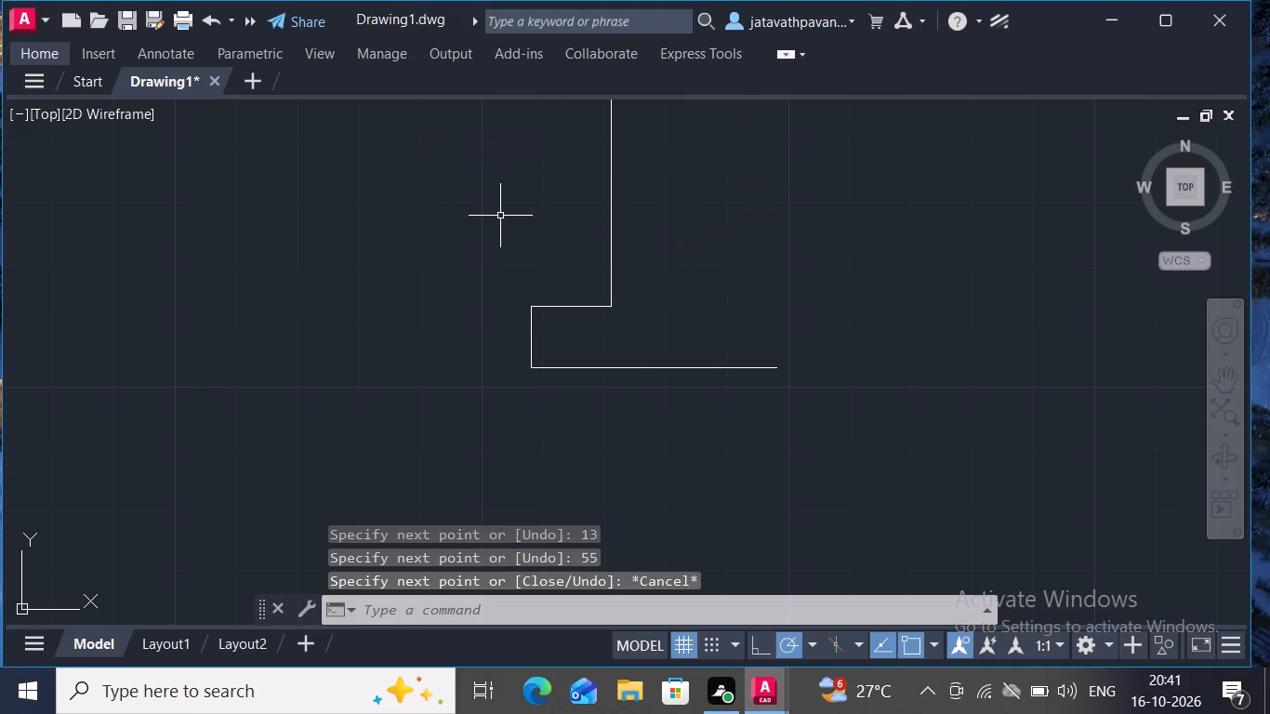
Draw a 27-unit horizontal line at 0° from the upper endpoint of the 55-unit vertical line, and end the line command.
click(1227, 383)
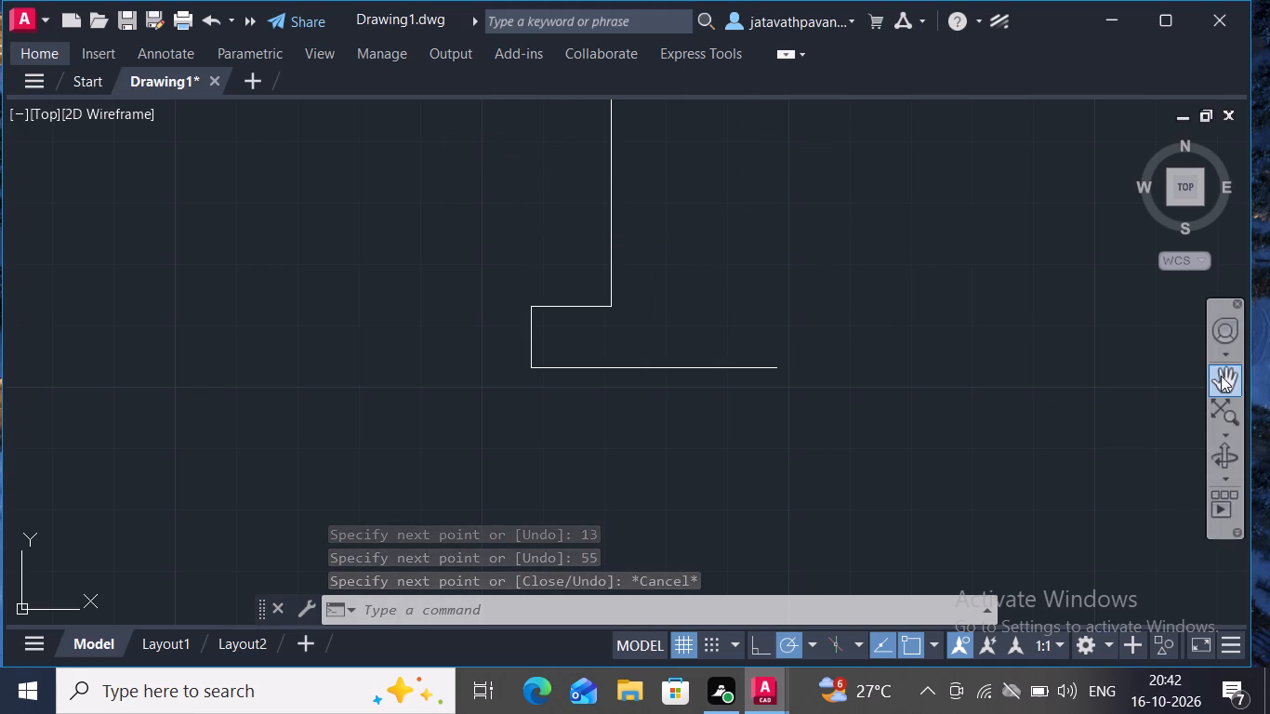
double_click(1222, 376)
drag(971, 272, 985, 423)
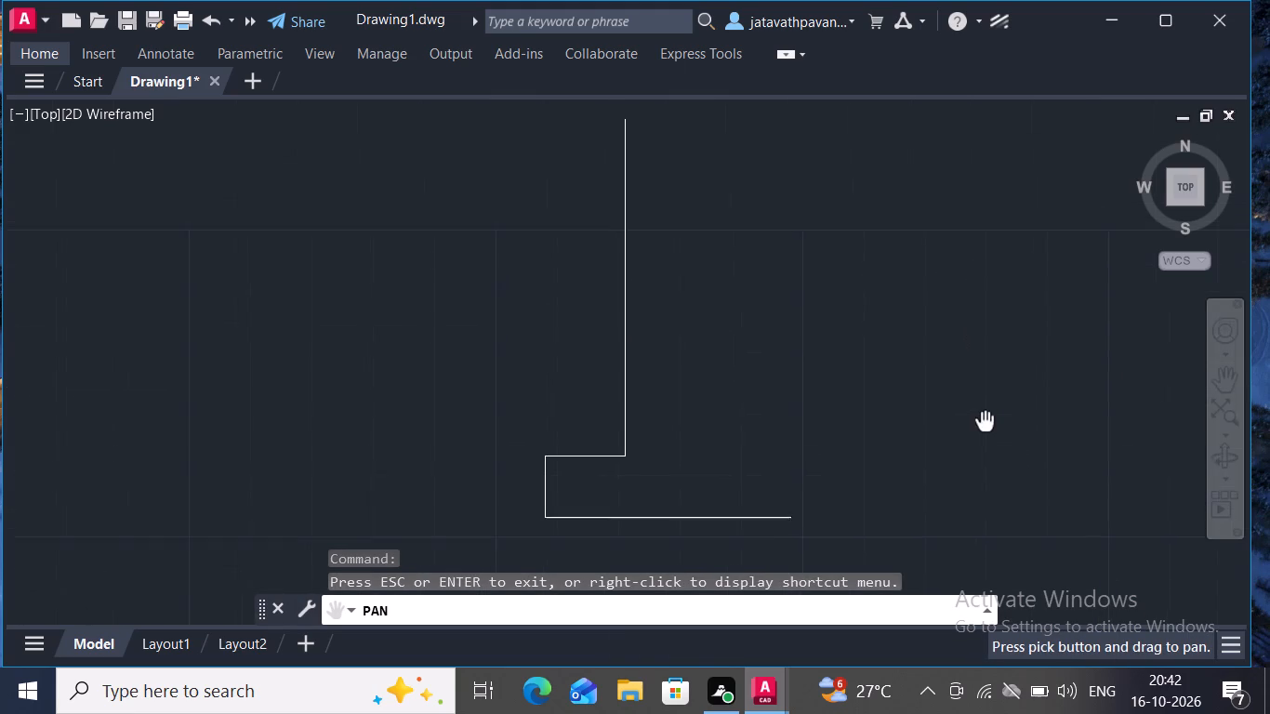
drag(985, 423, 972, 441)
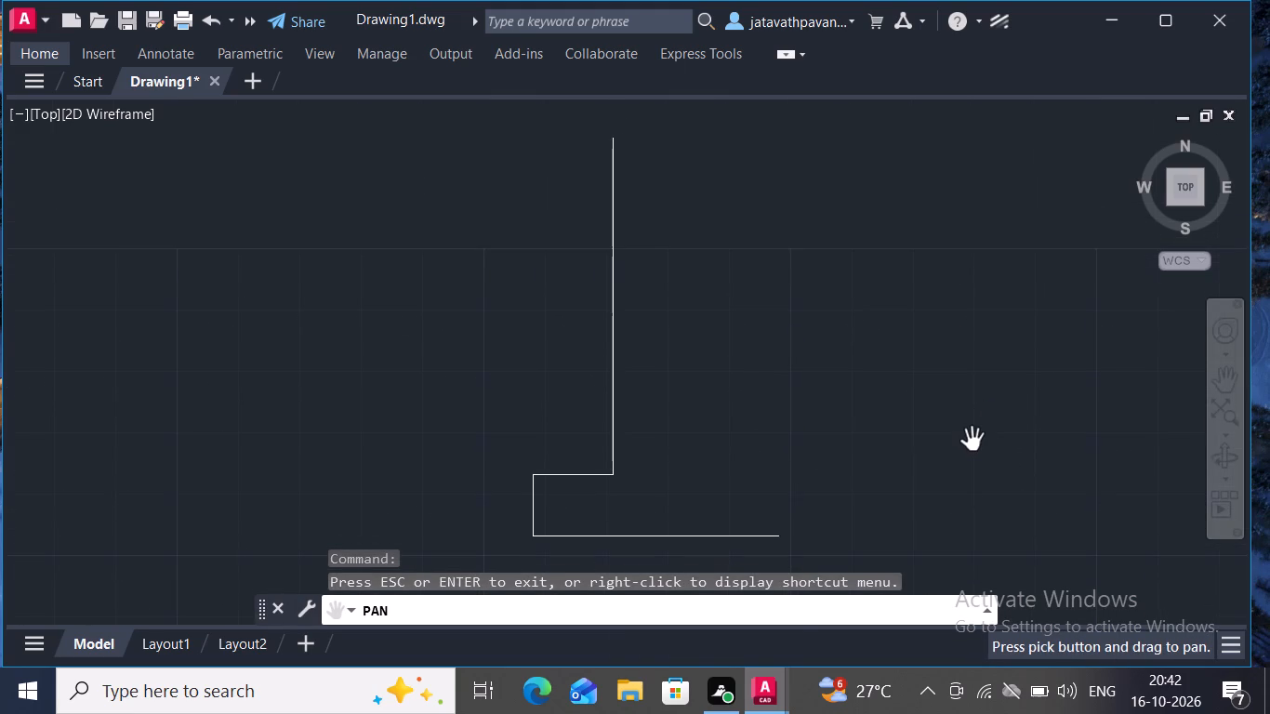
key(Escape)
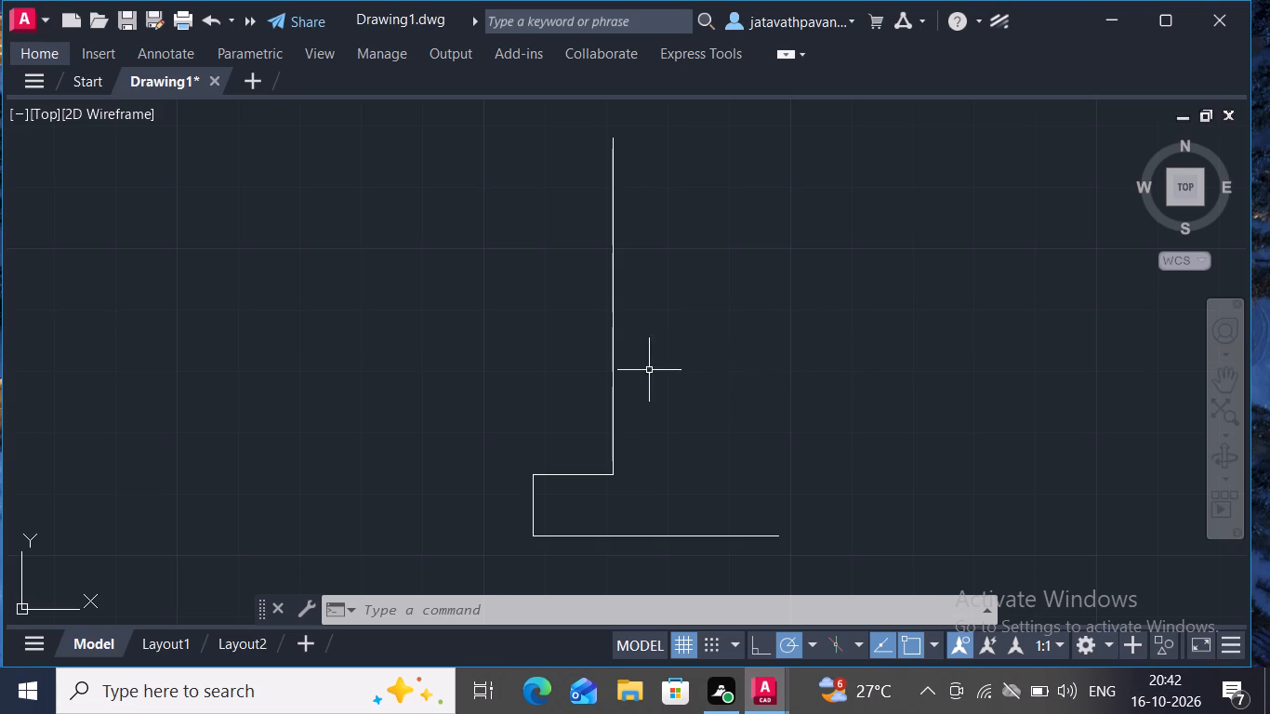
click(43, 51)
click(38, 92)
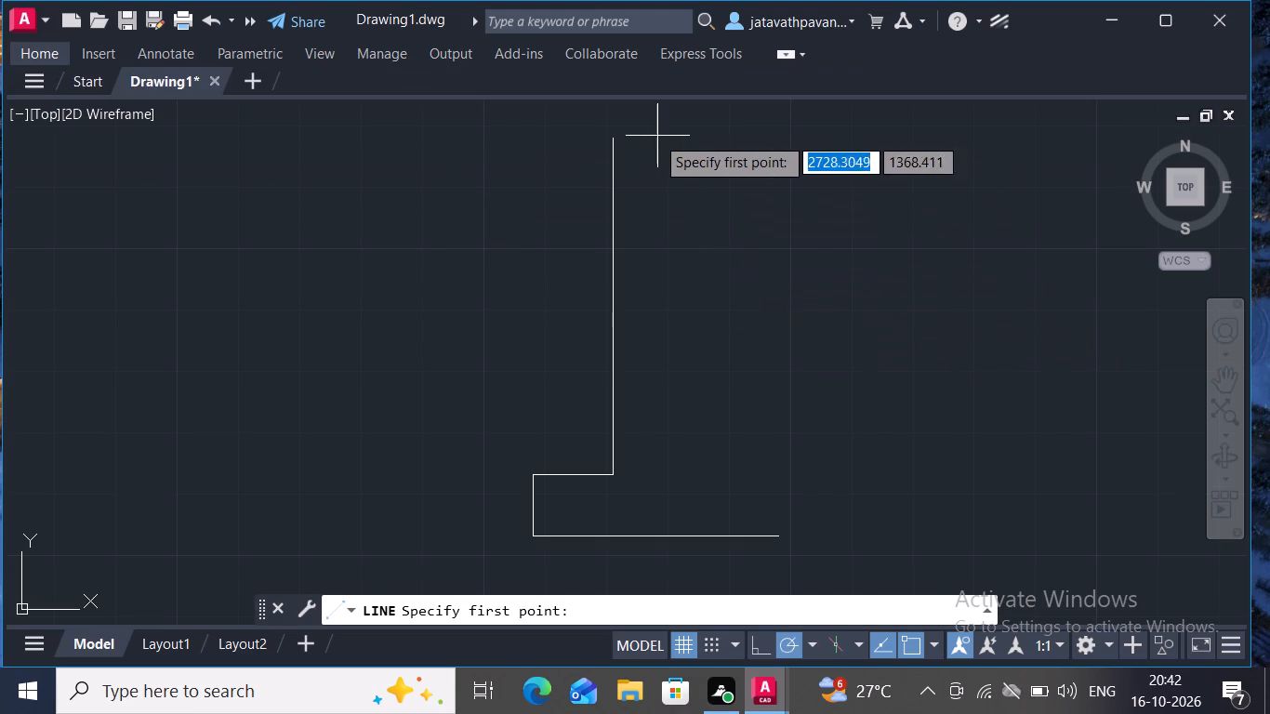
drag(617, 139, 693, 142)
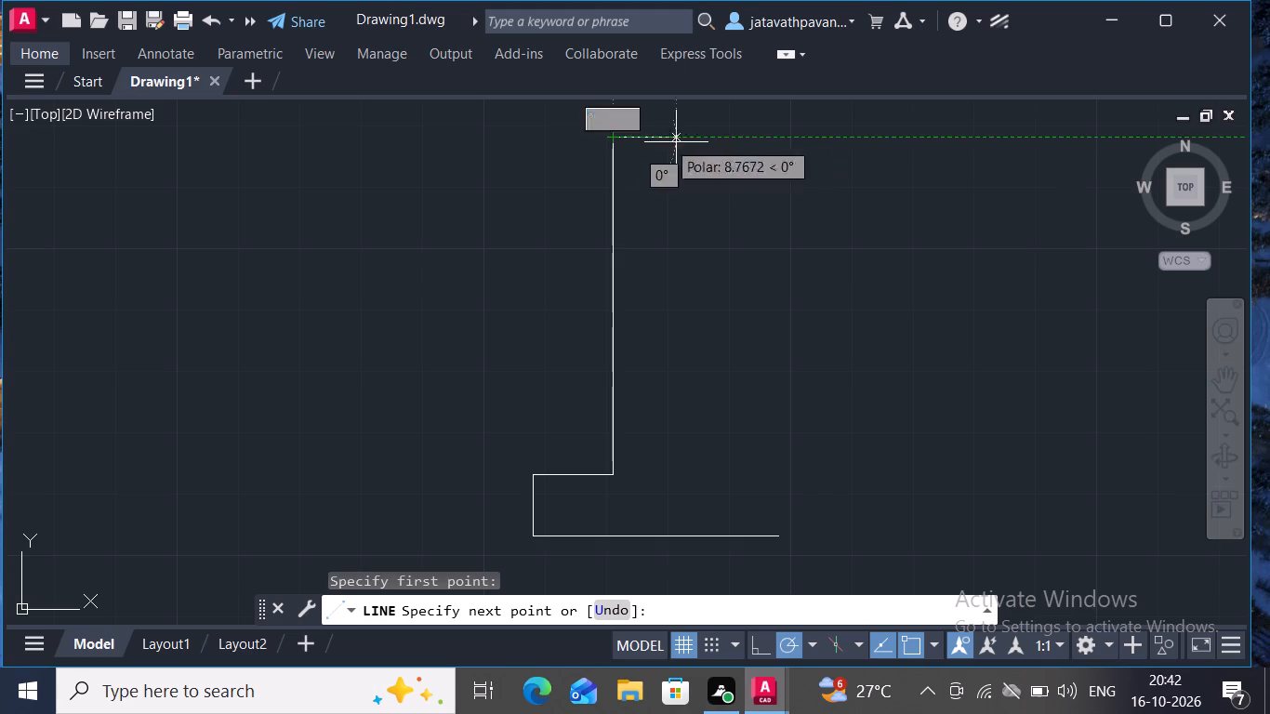
drag(693, 142, 783, 140)
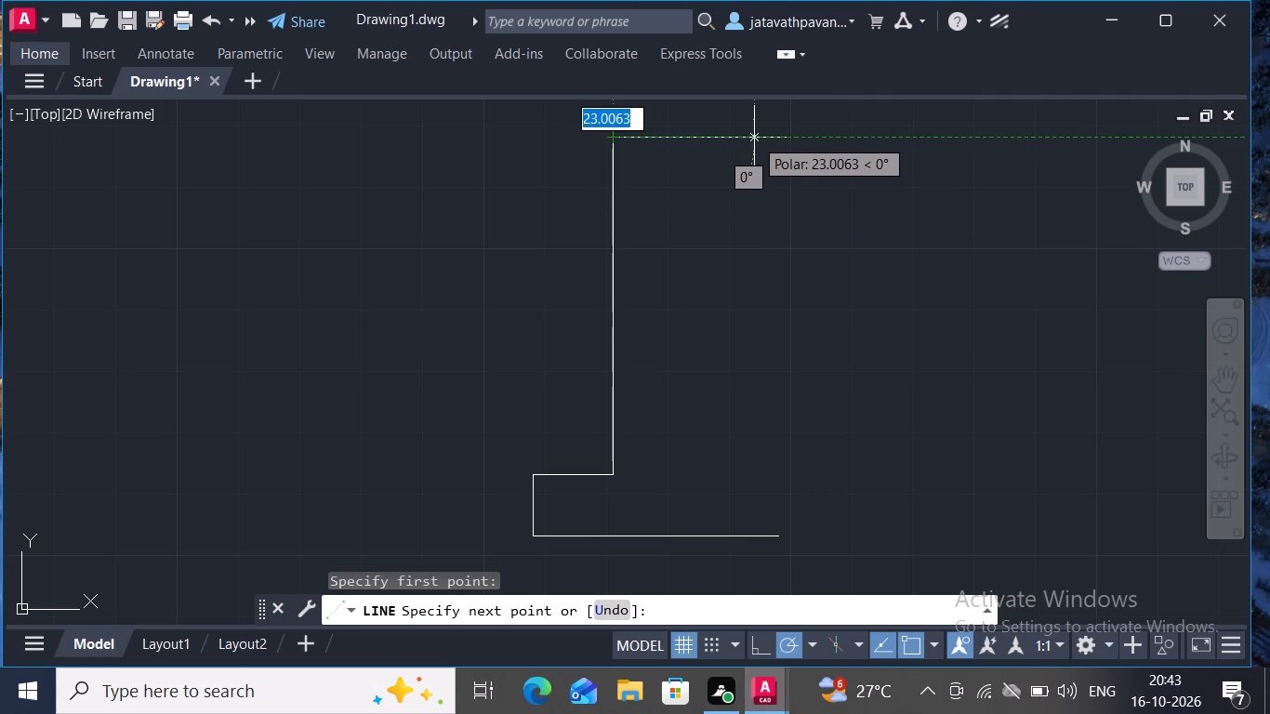
text(27)
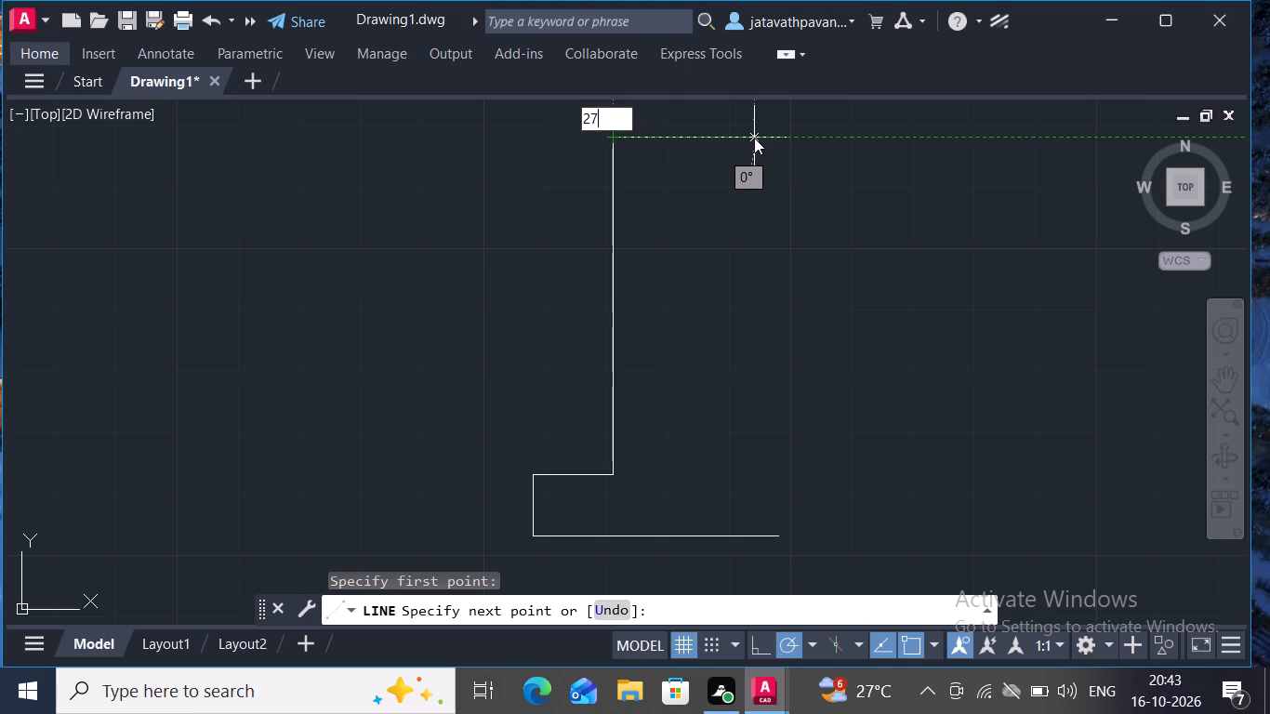
key(Return)
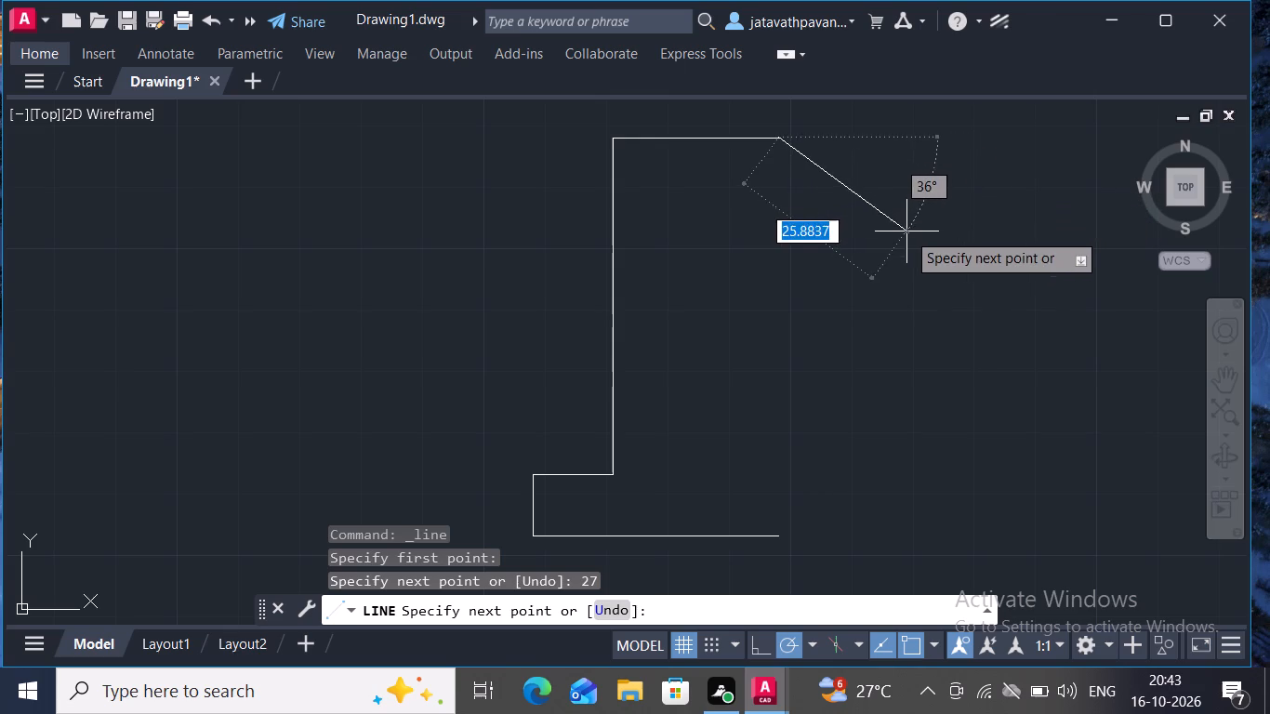
key(Escape)
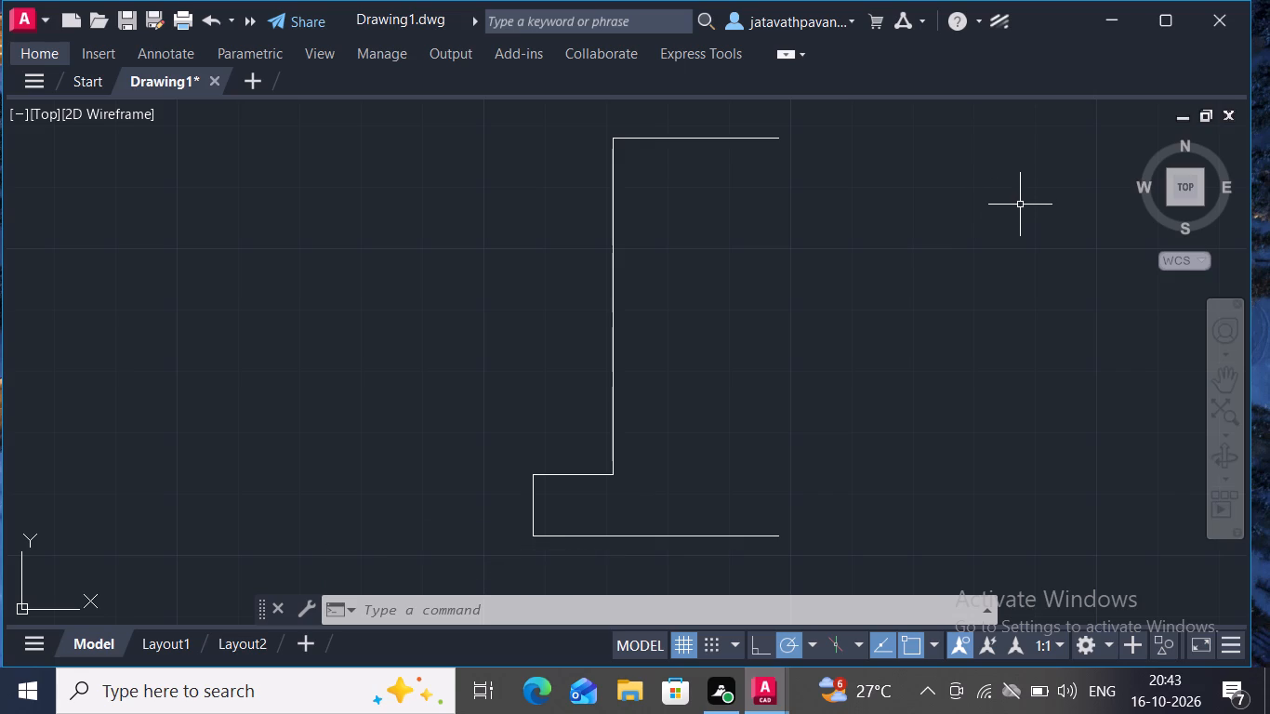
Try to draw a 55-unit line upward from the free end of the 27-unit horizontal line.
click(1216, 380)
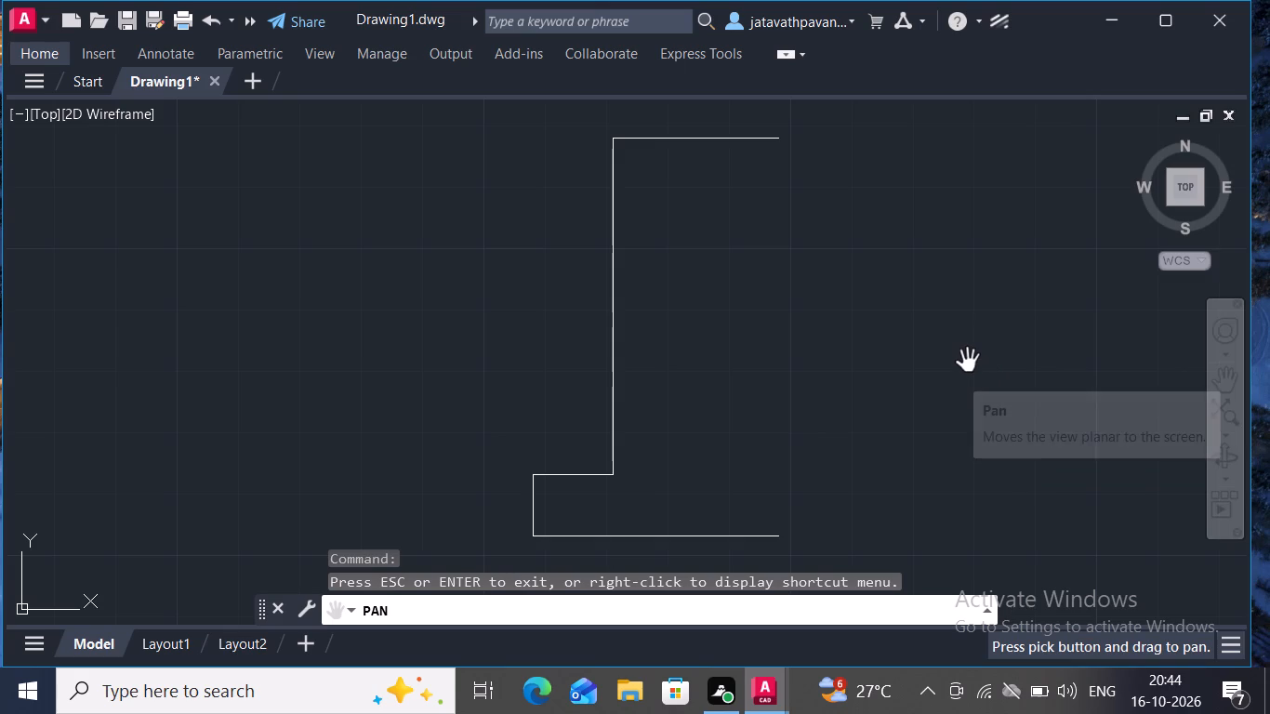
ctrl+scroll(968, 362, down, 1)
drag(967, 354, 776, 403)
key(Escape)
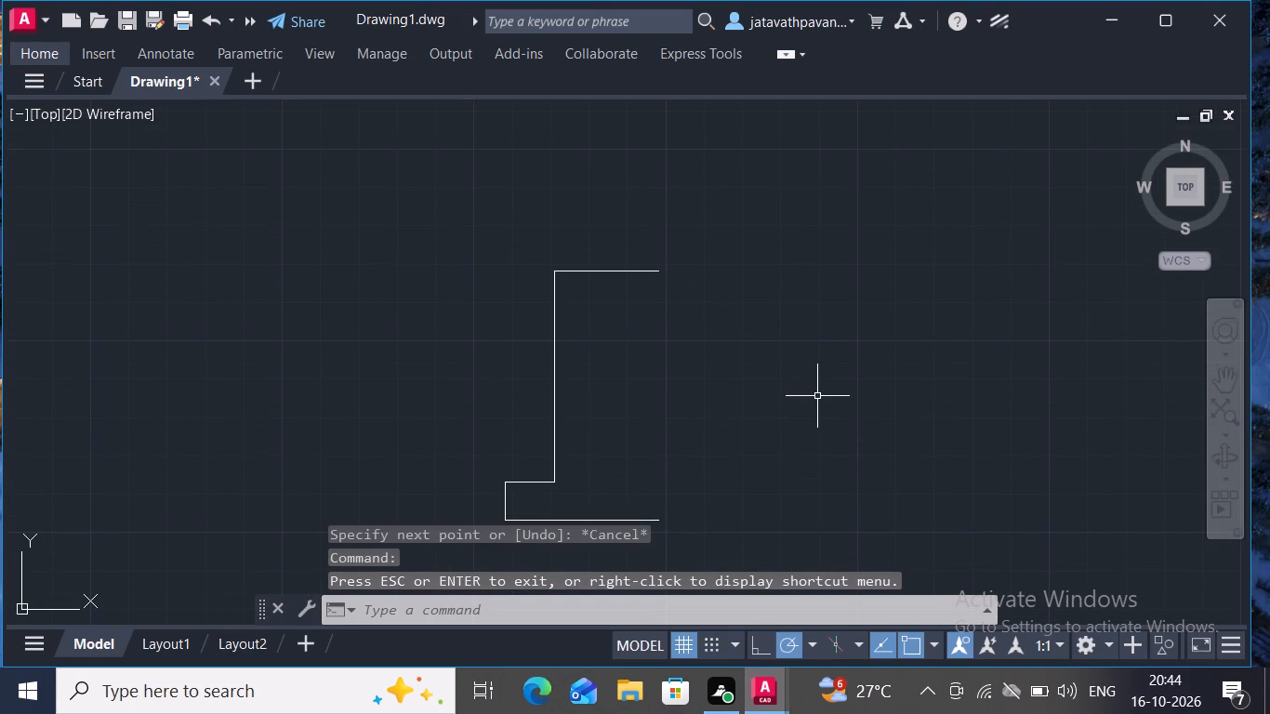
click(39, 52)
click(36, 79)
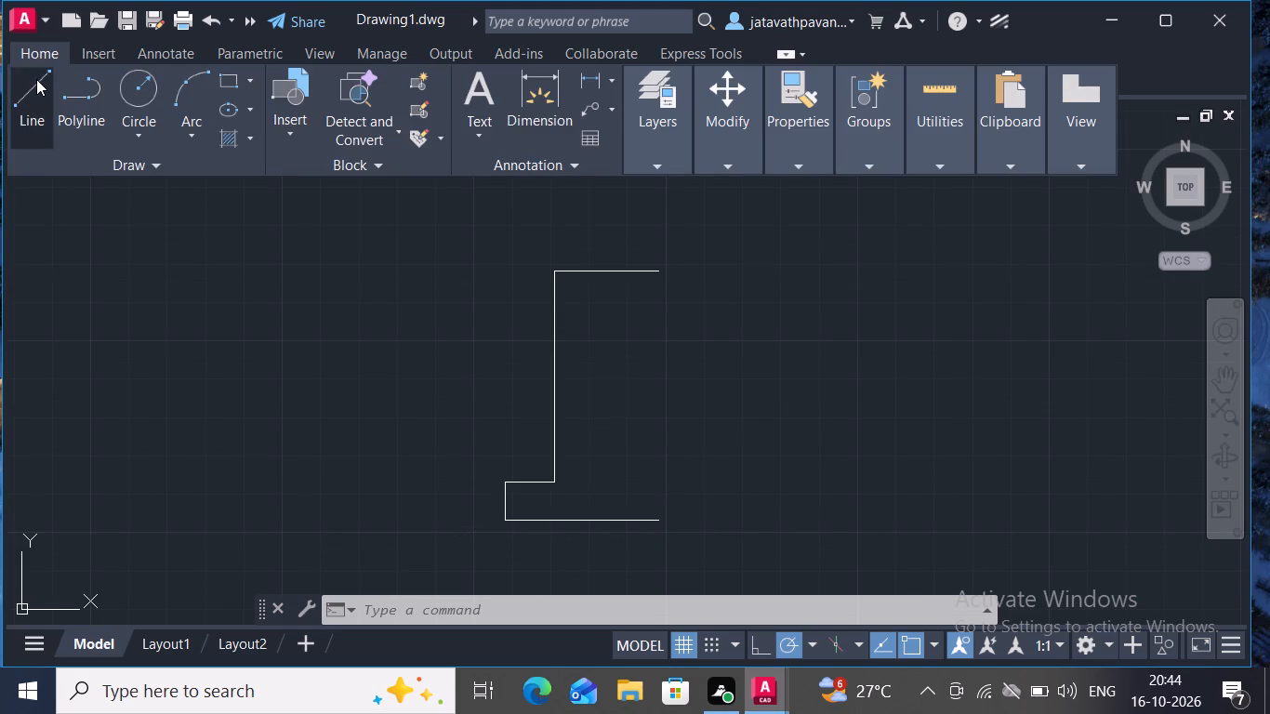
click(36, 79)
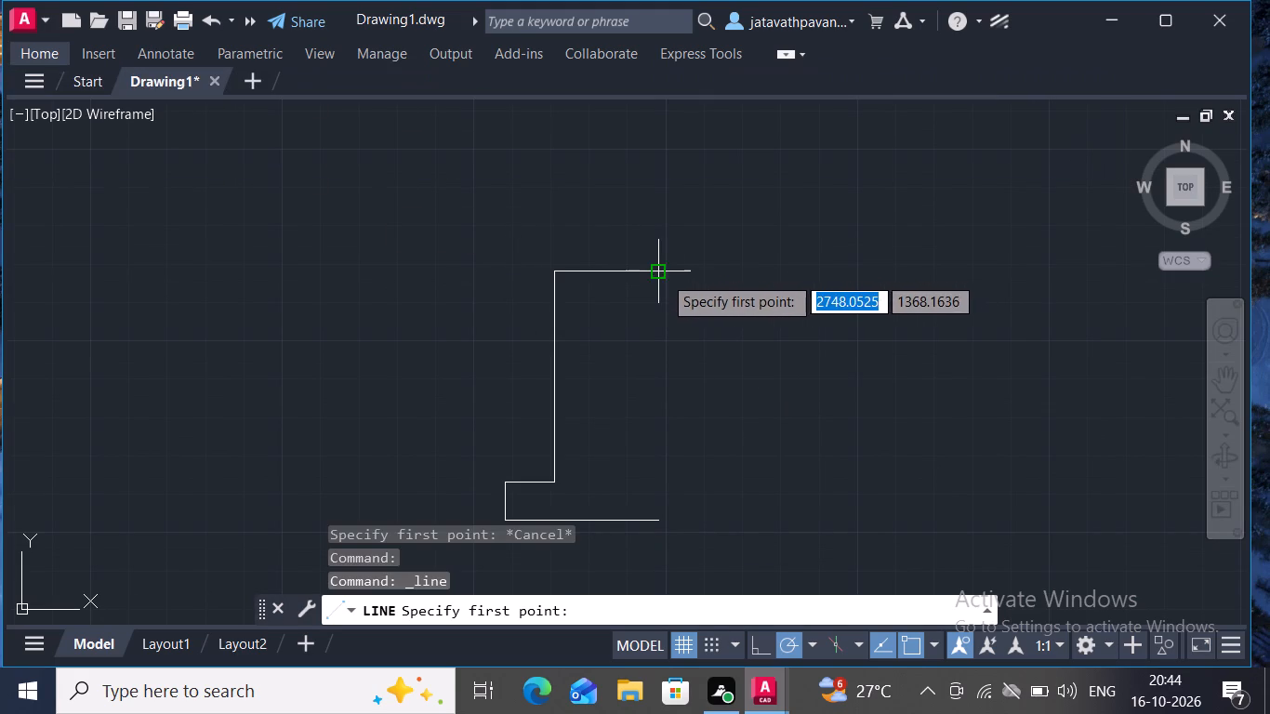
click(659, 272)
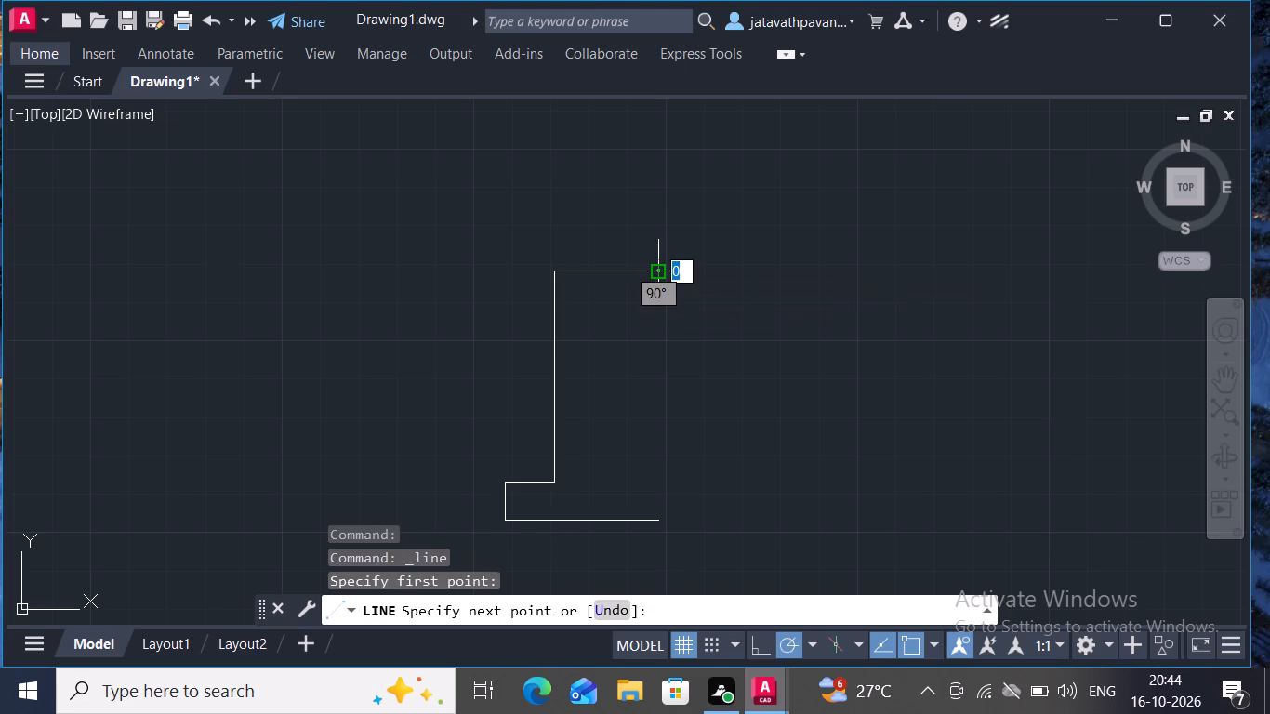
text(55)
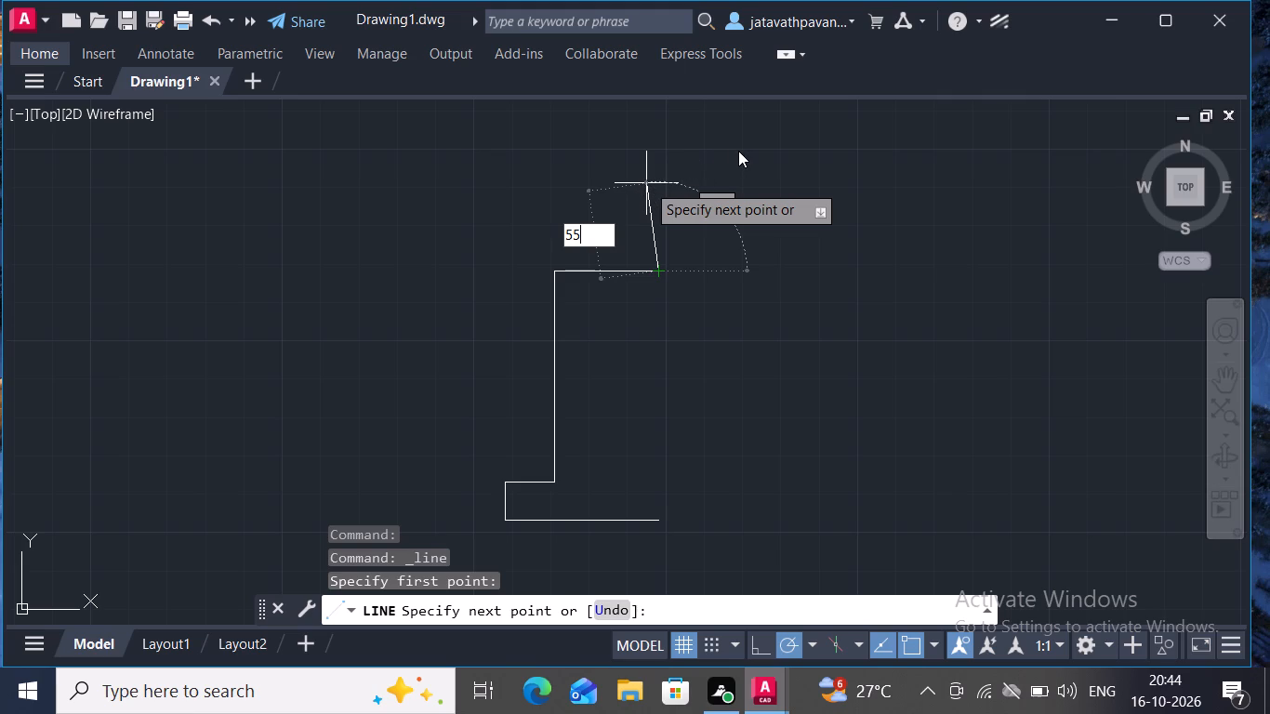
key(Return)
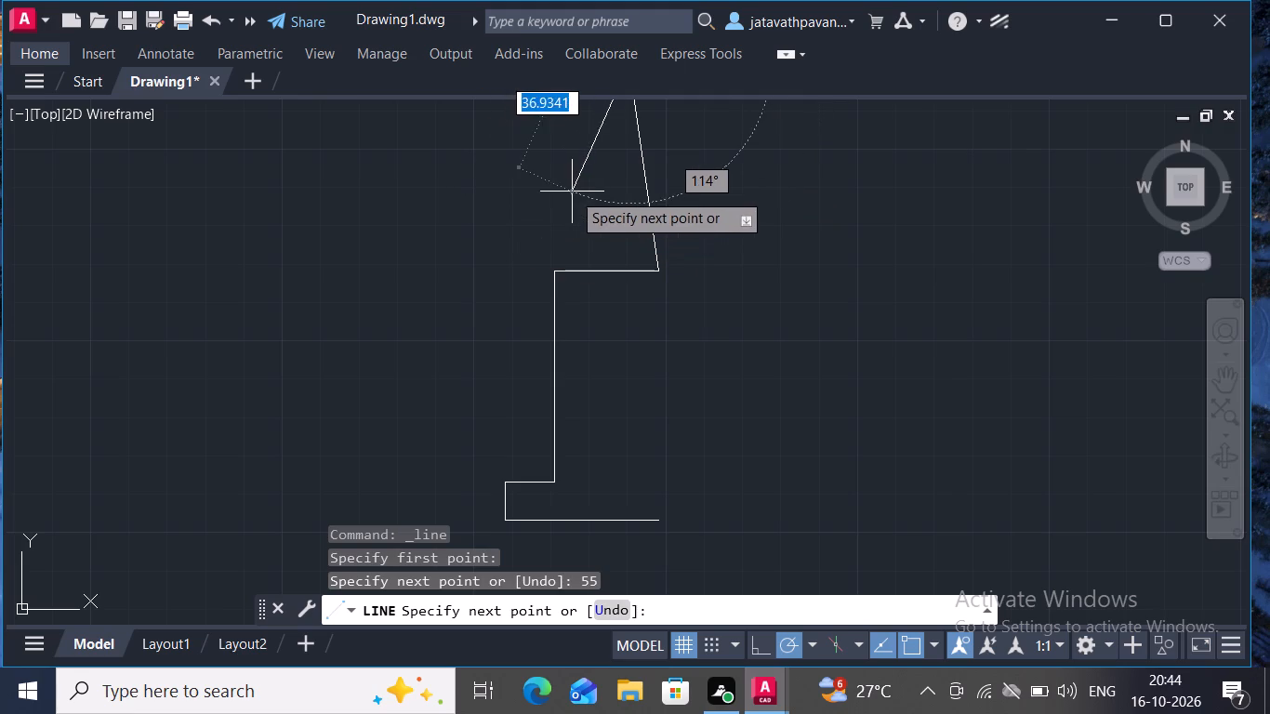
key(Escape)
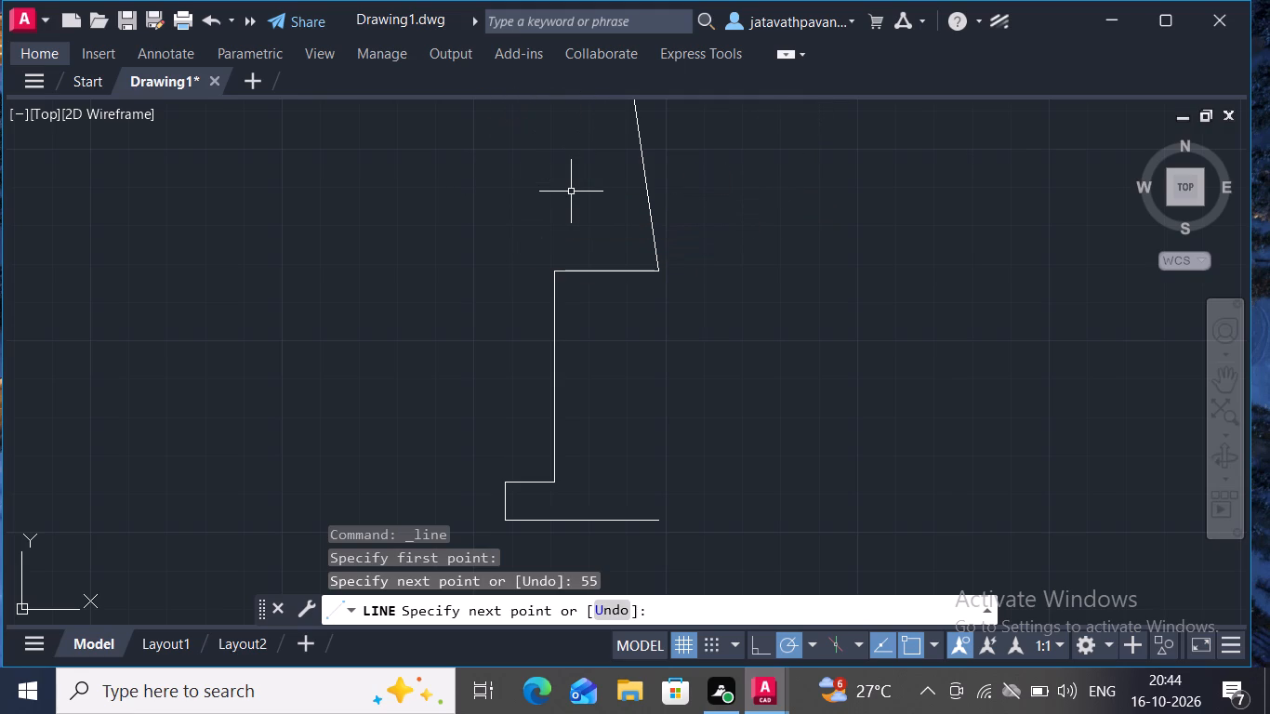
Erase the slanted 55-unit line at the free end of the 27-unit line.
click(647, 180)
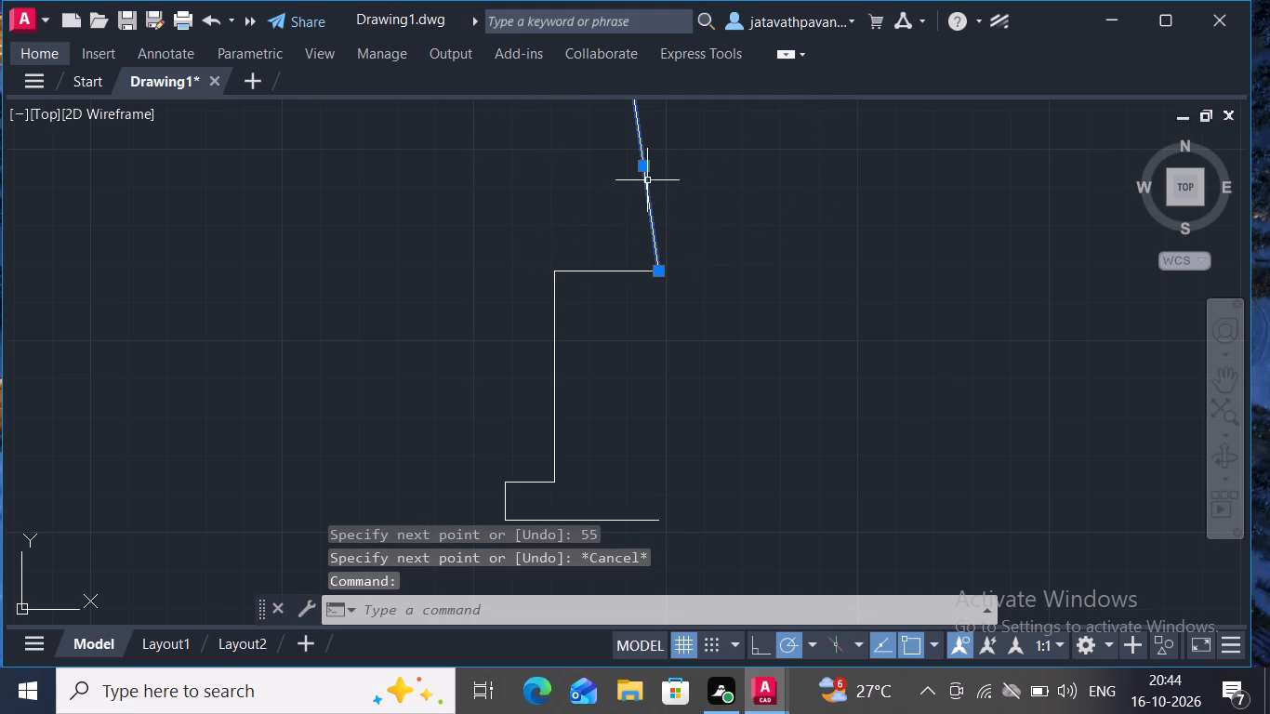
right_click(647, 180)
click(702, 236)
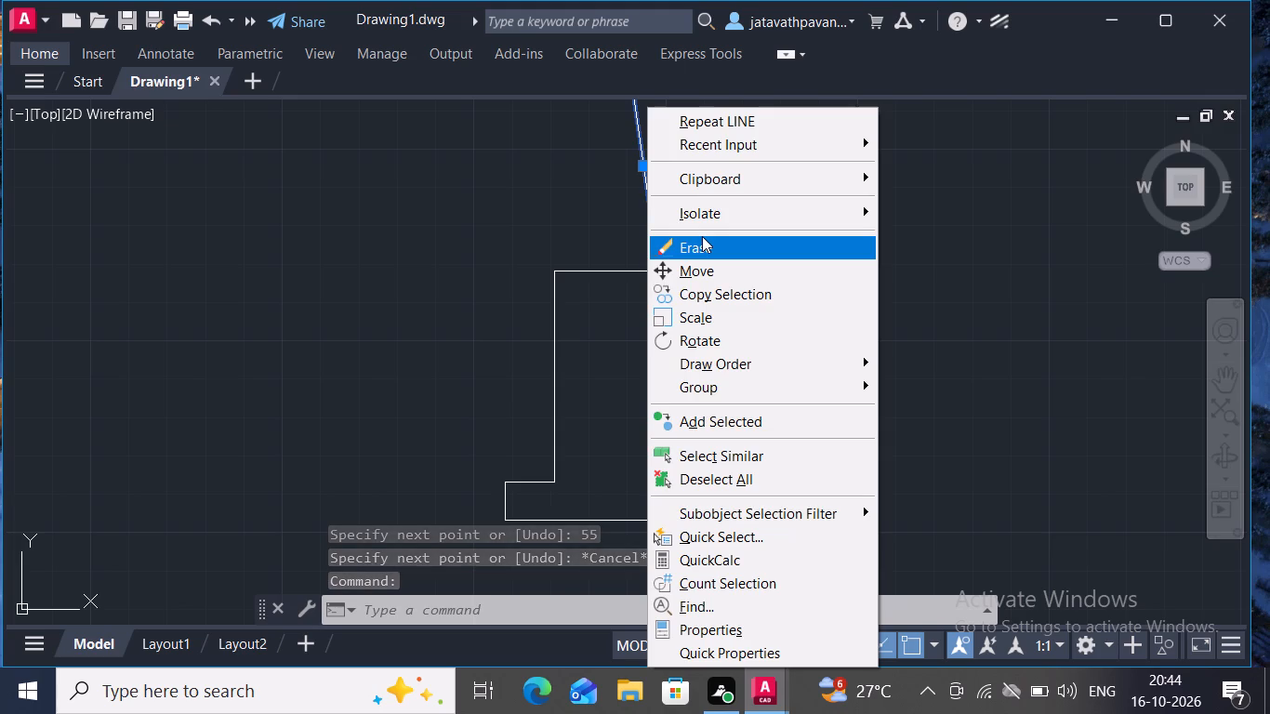
Draw a 55-unit vertical line at 90° upward from the free end of the 27-unit horizontal line.
click(41, 43)
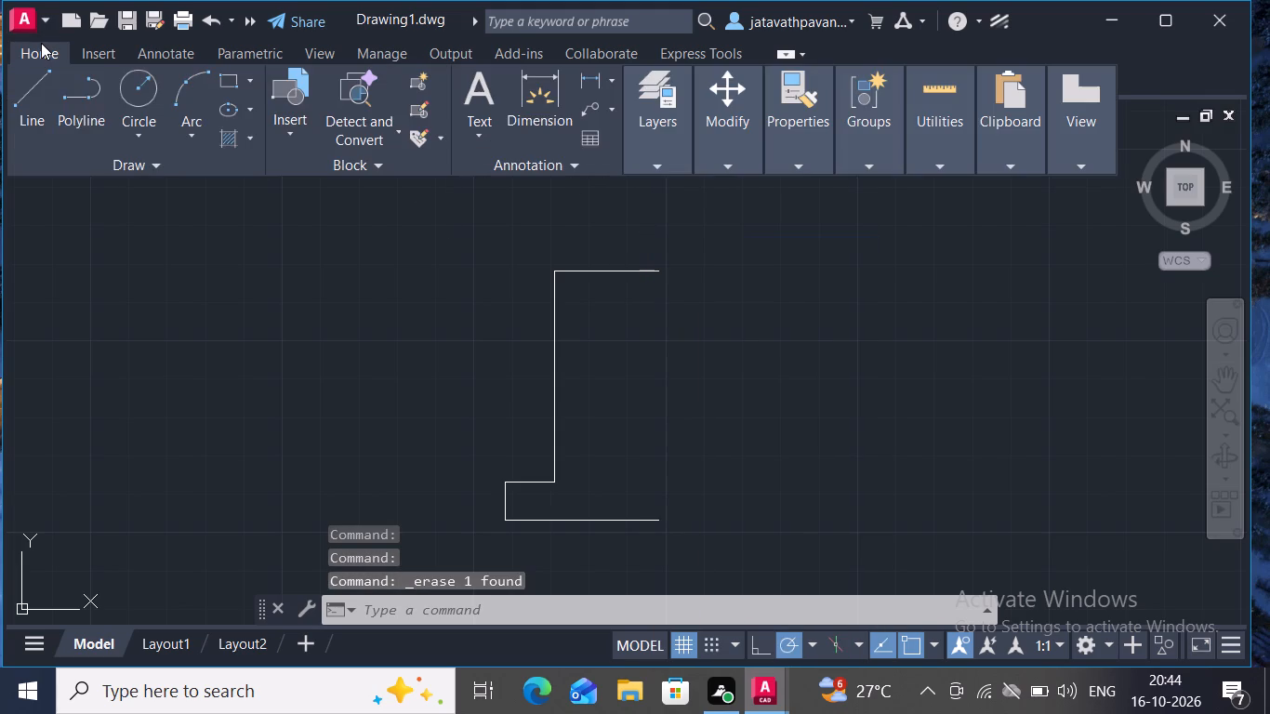
double_click(24, 92)
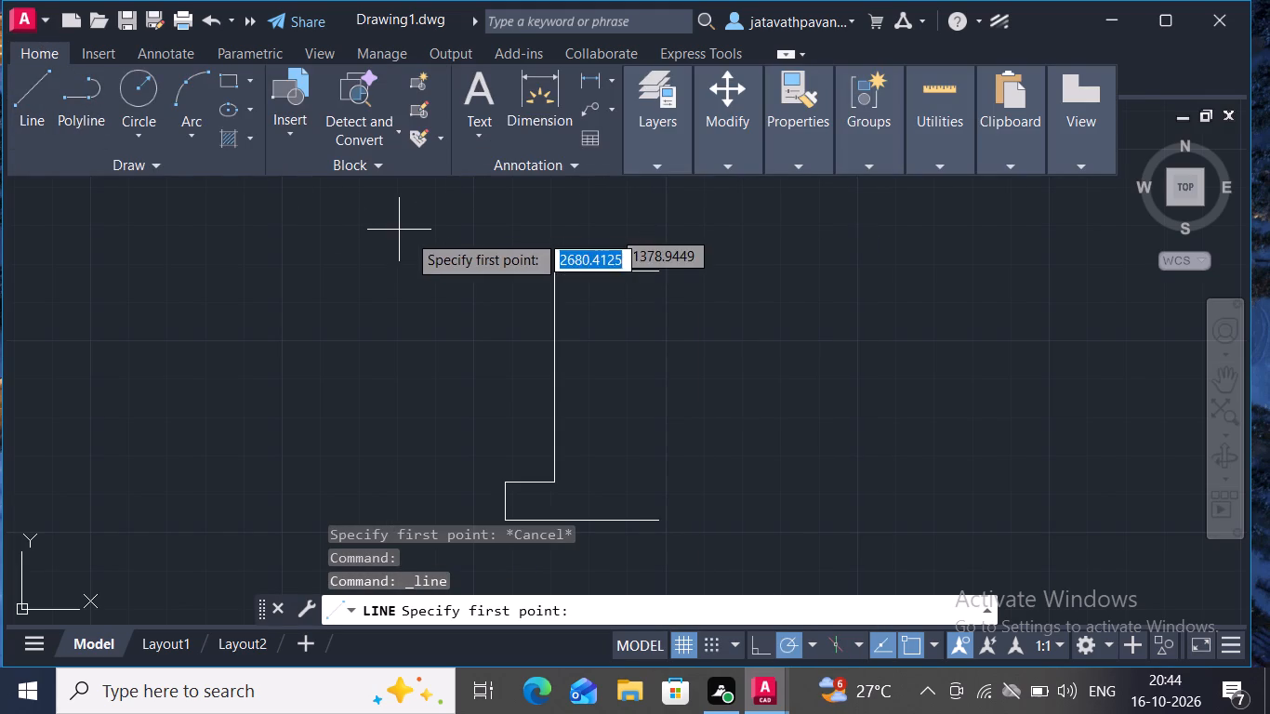
click(664, 274)
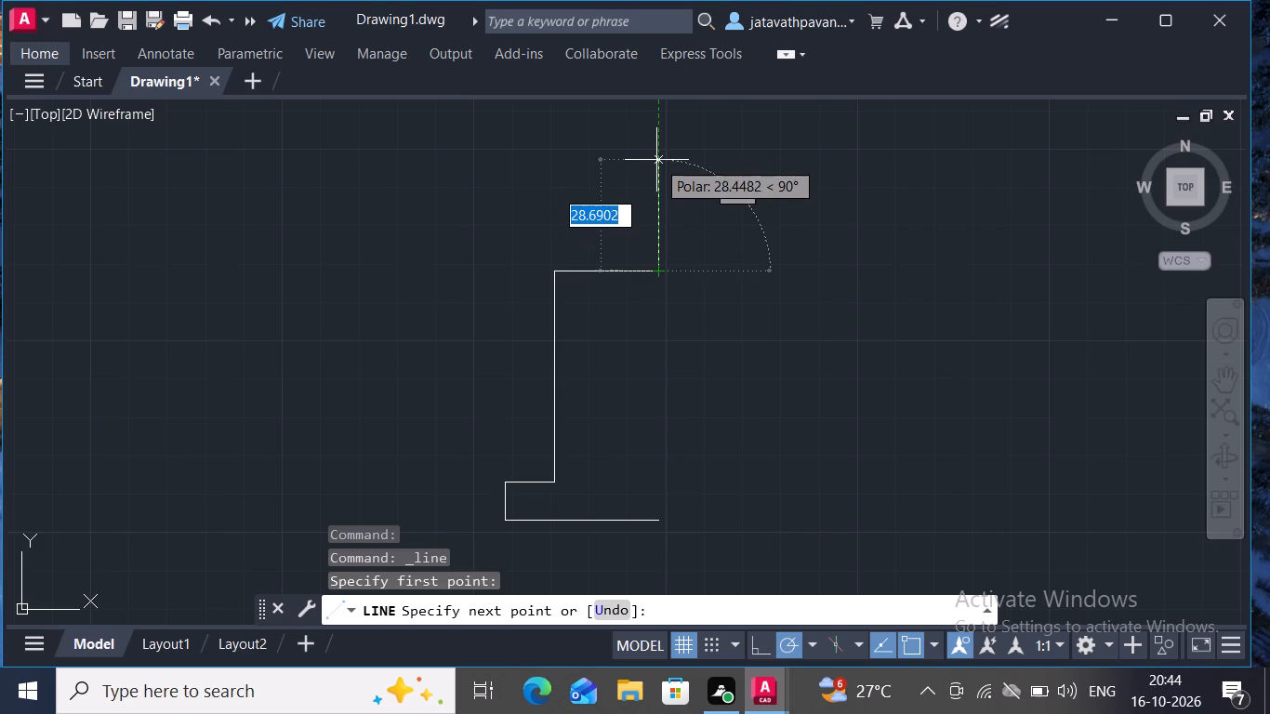
text(55)
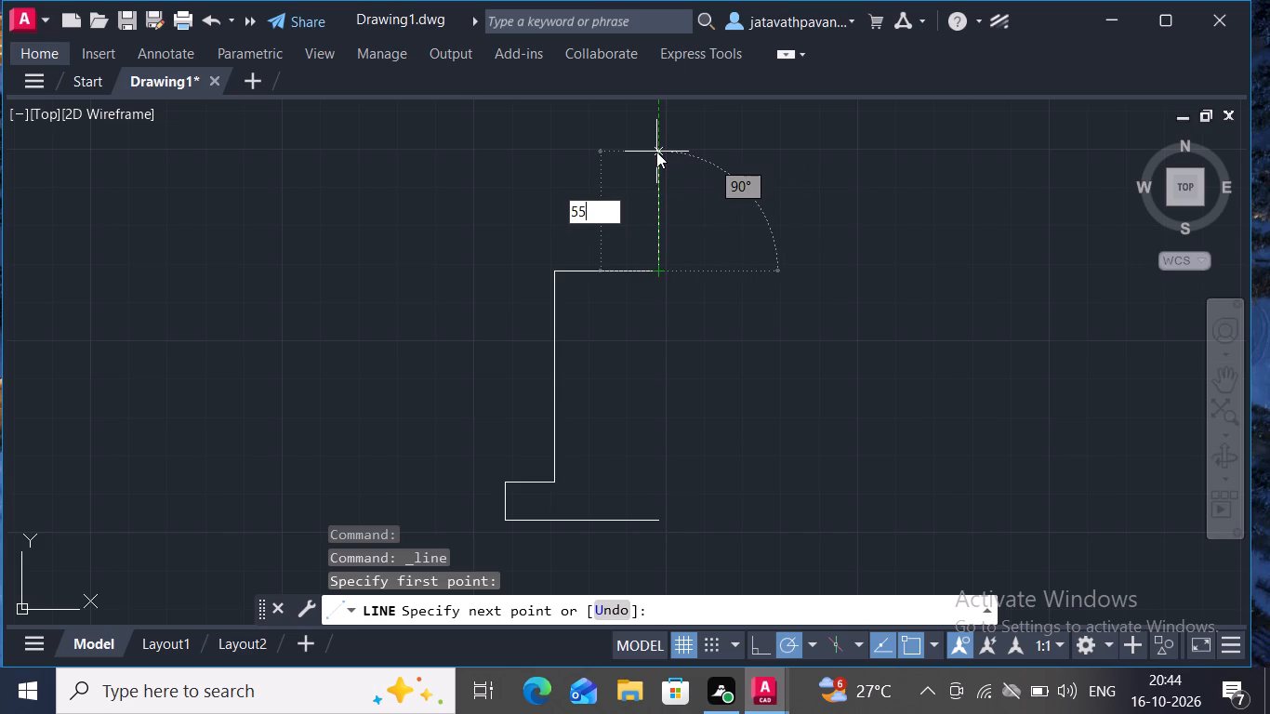
key(Return)
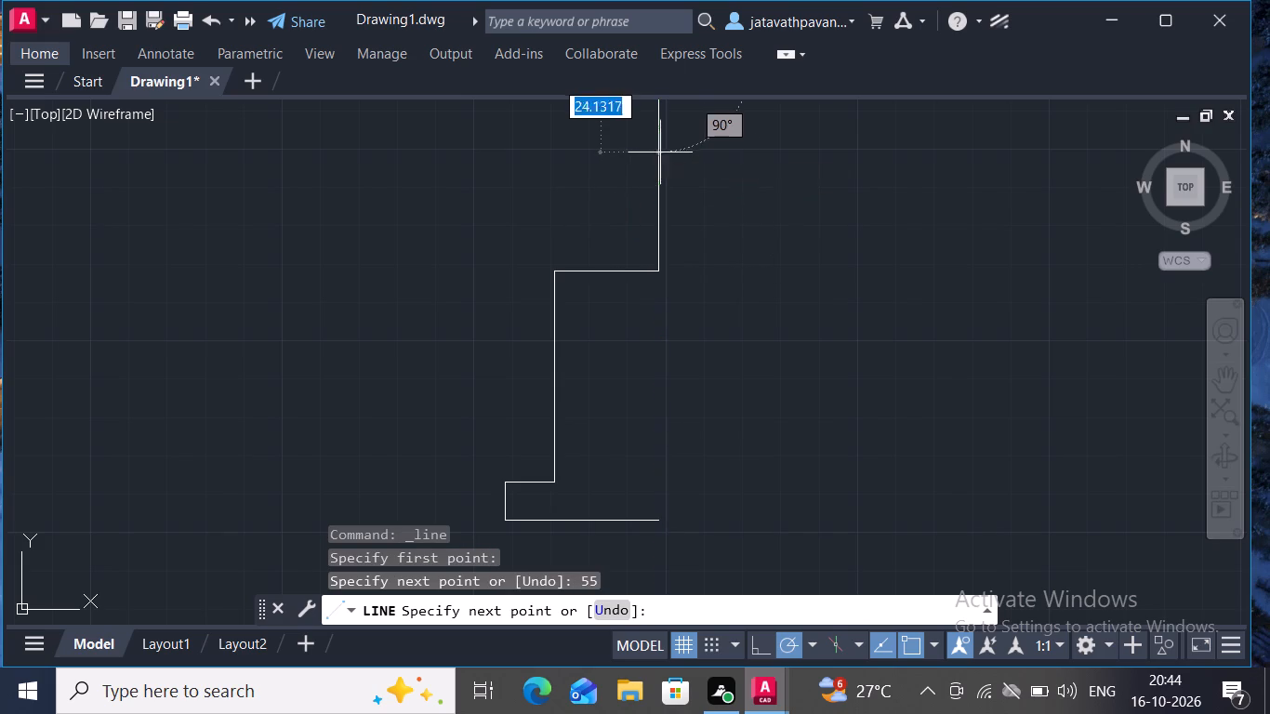
key(Escape)
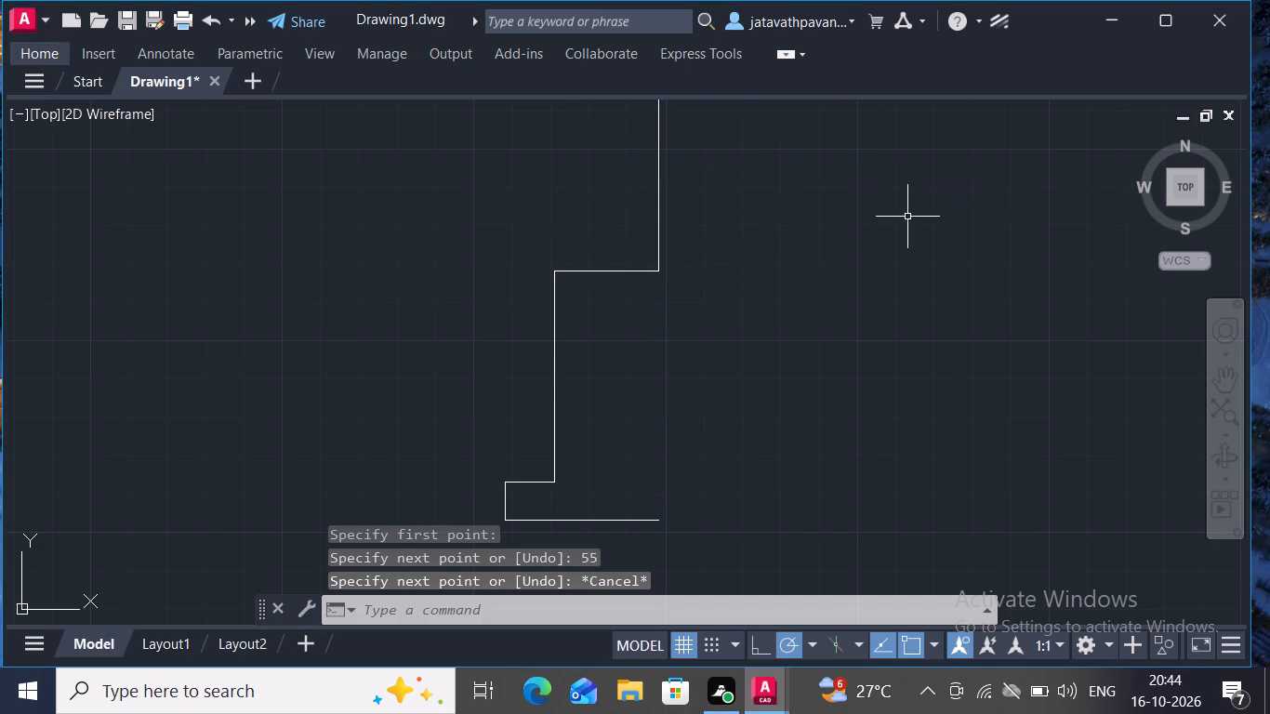
Draw a 32-unit diameter circle centred on the corner where the 27-unit horizontal line meets the upper 55-unit vertical line.
ctrl+scroll(907, 217, down, 1)
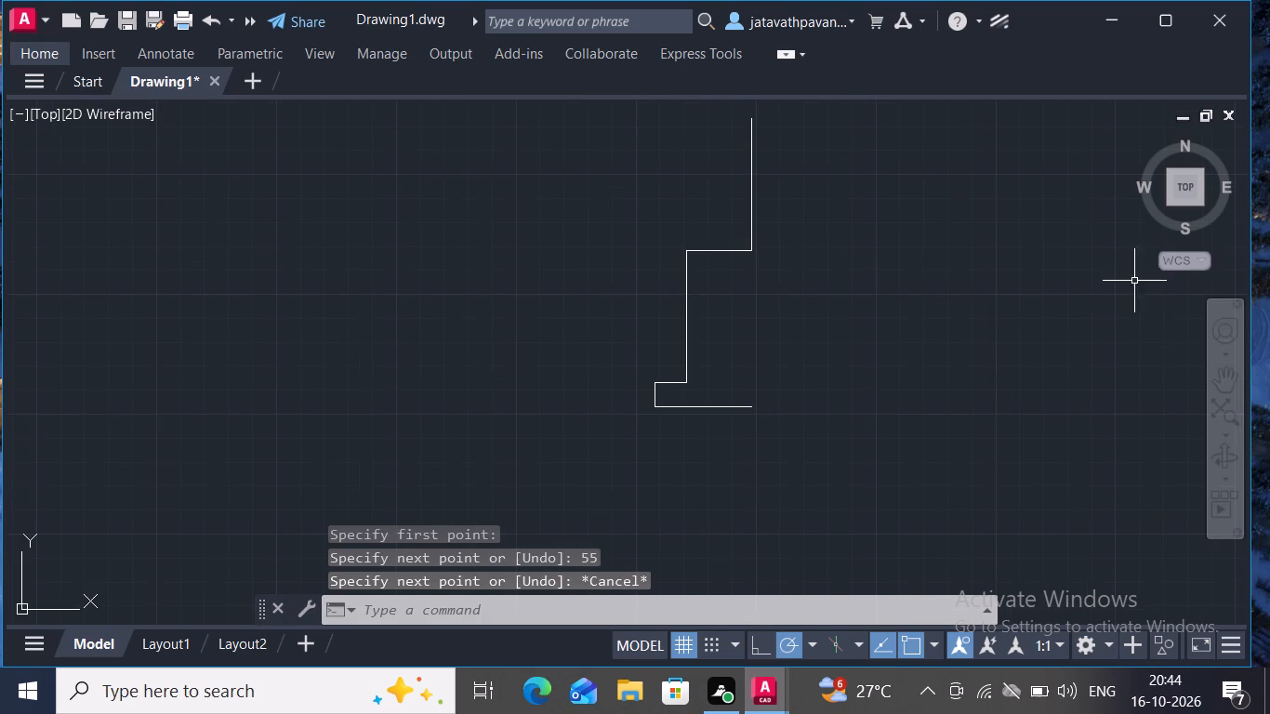
click(1230, 377)
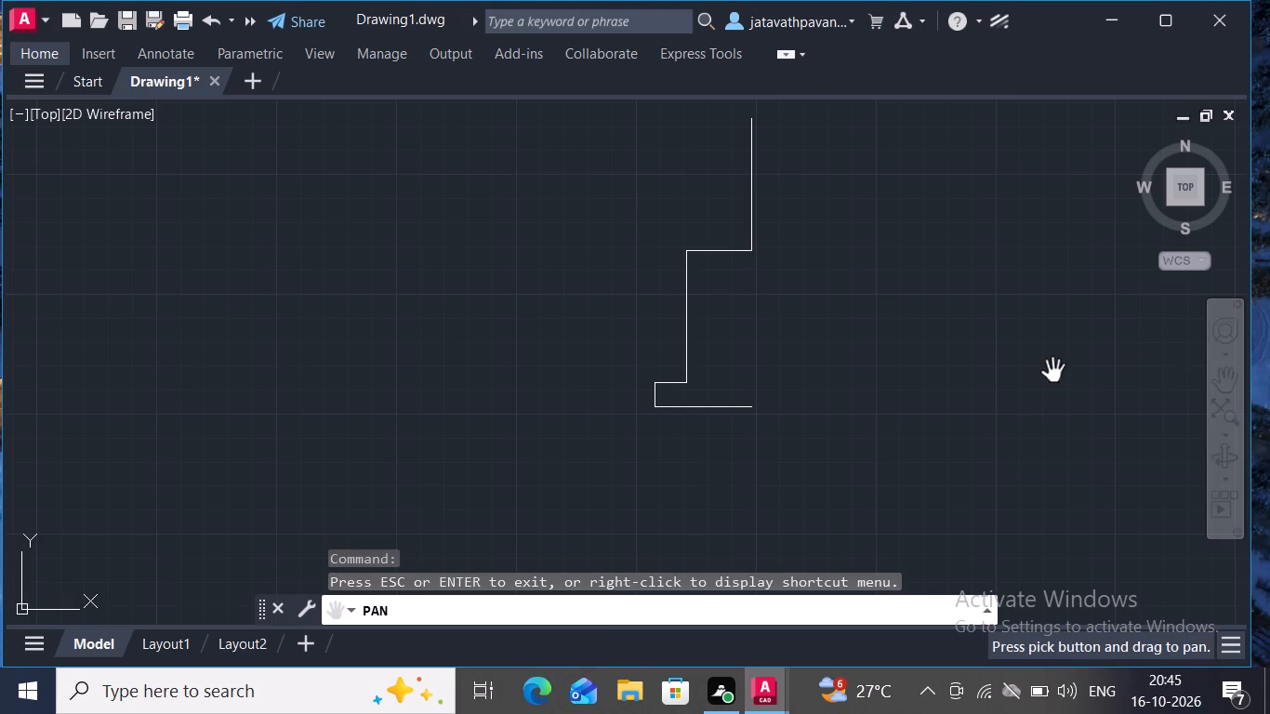
drag(1046, 368, 931, 457)
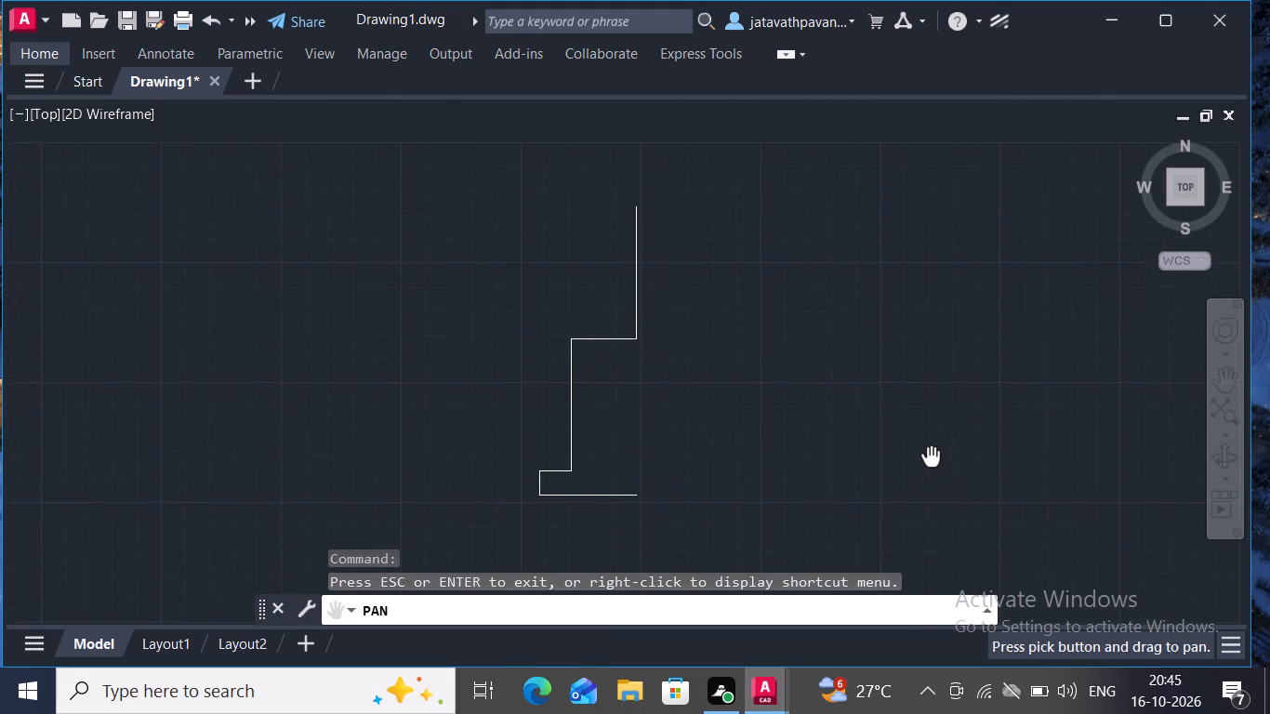
drag(931, 457, 926, 461)
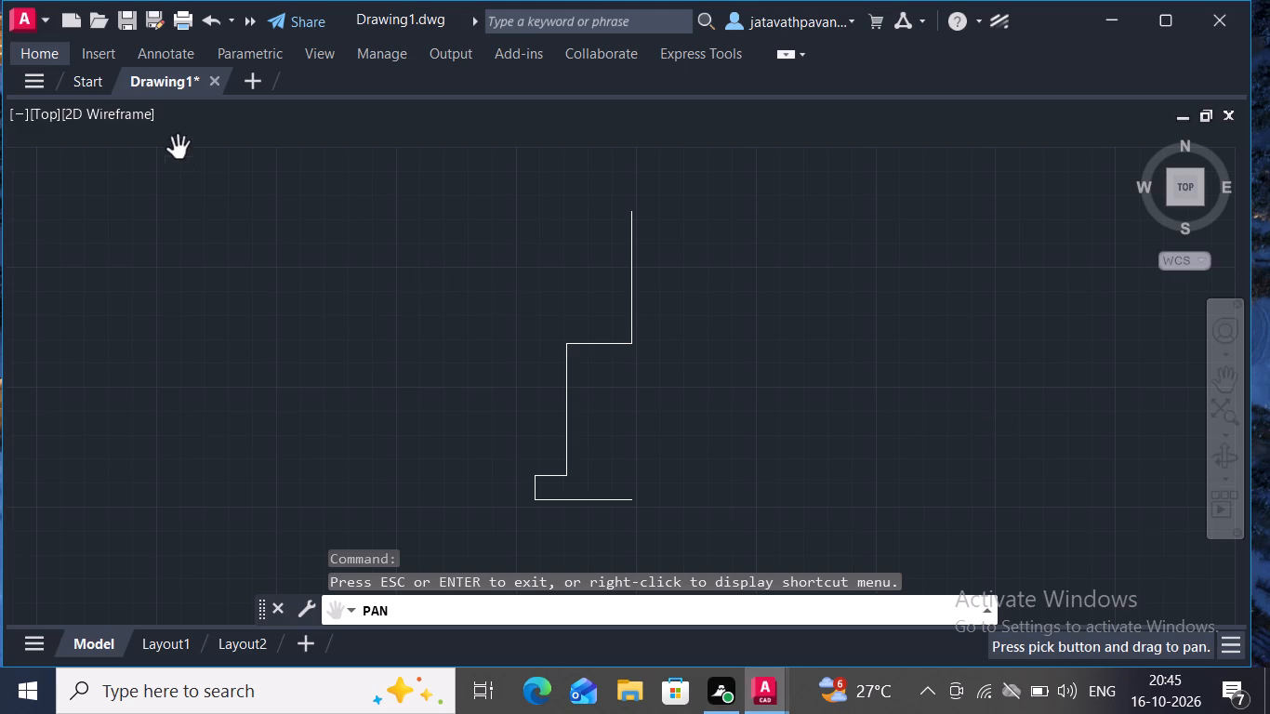
click(53, 55)
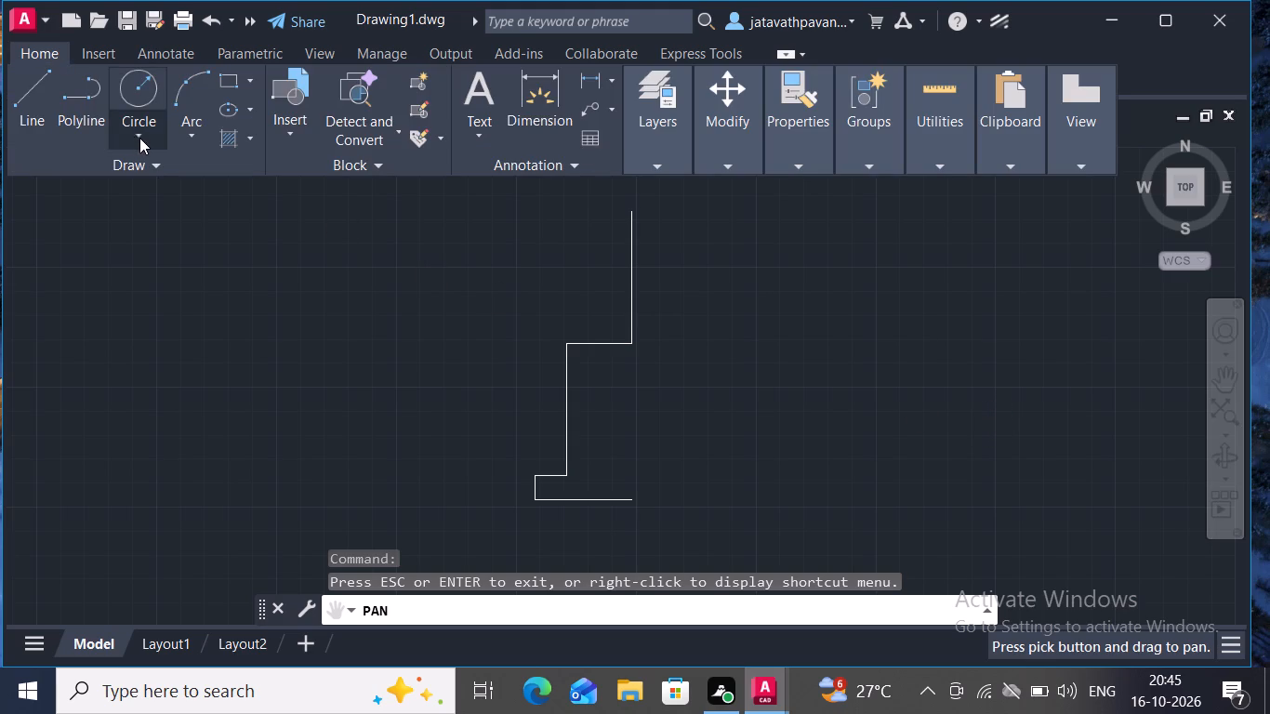
click(141, 138)
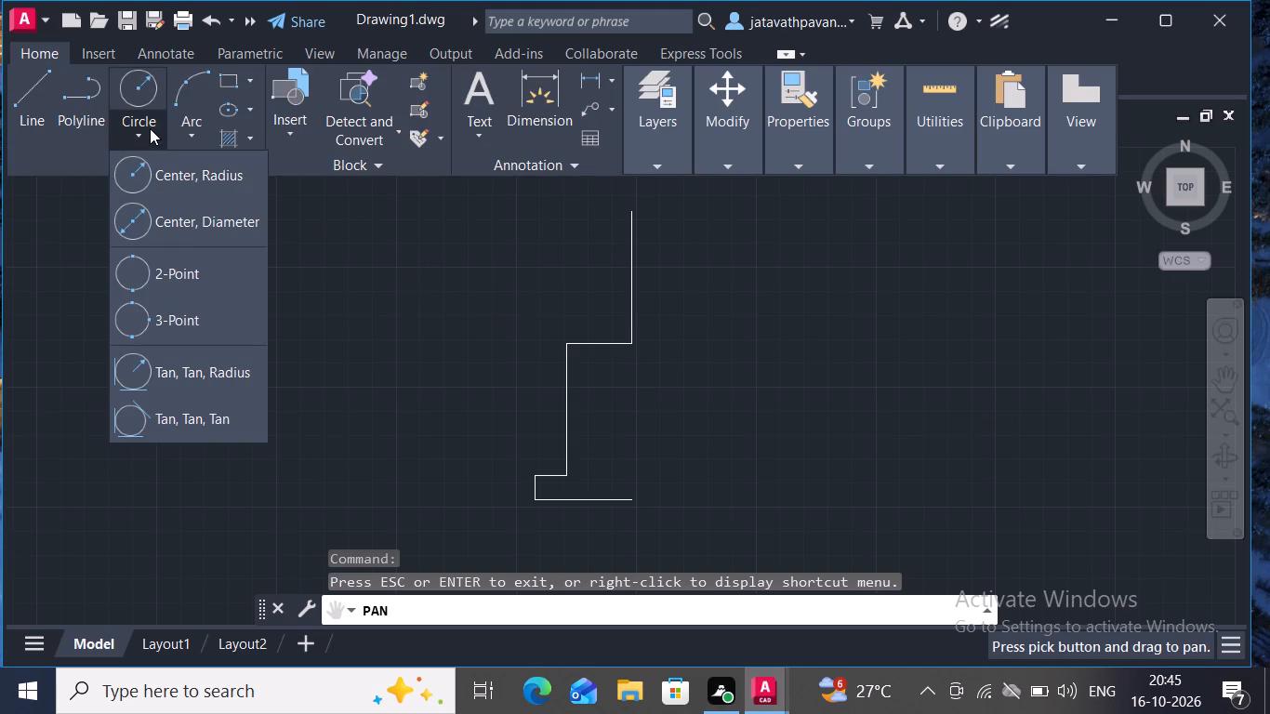
click(169, 221)
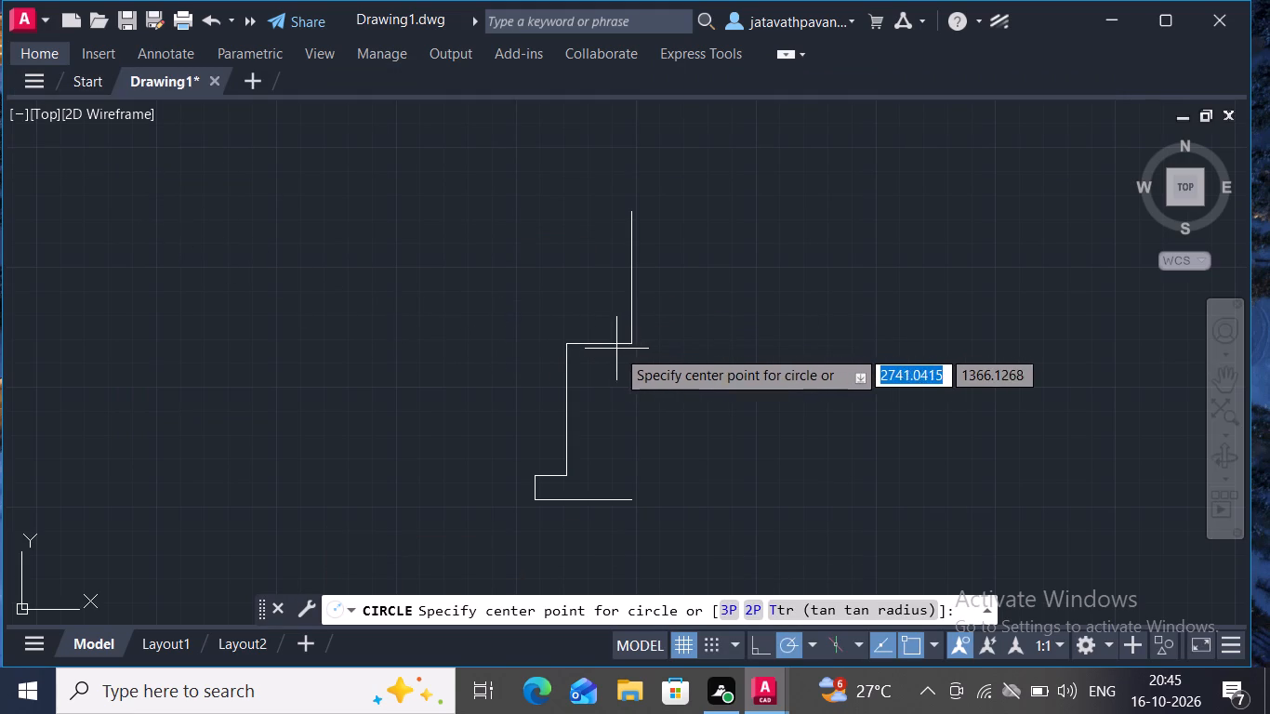
drag(632, 346, 707, 331)
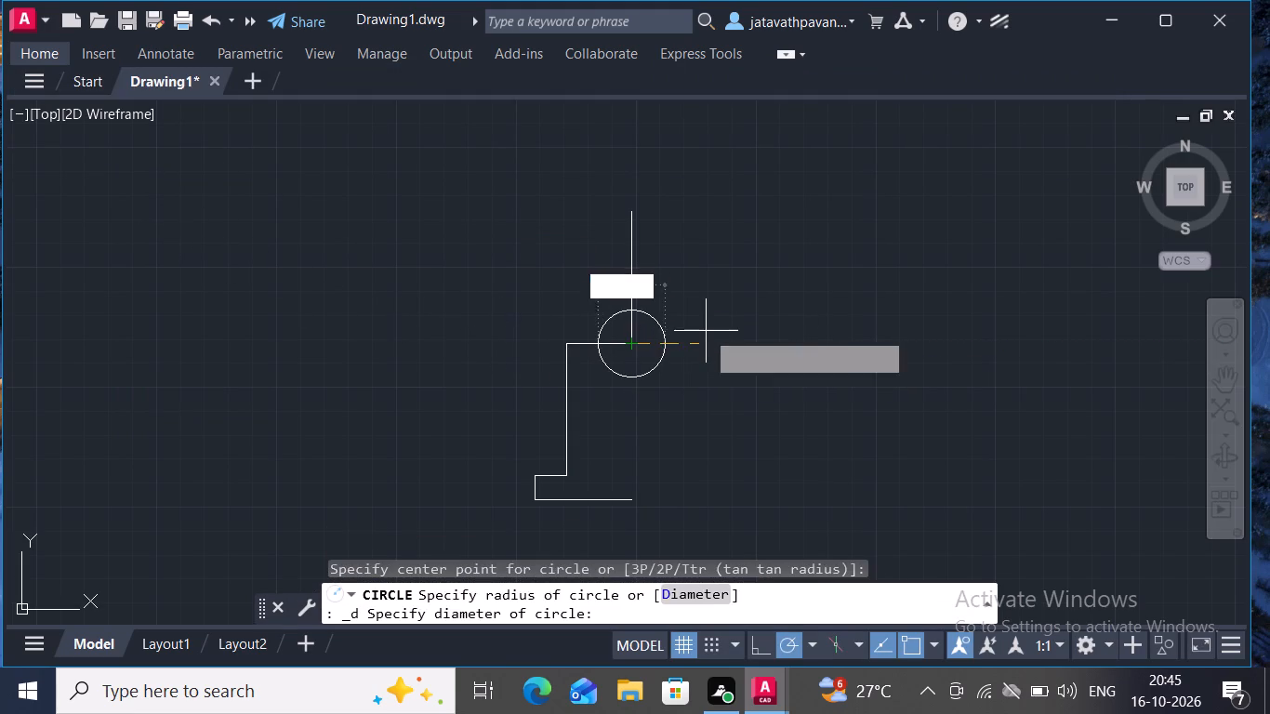
drag(707, 331, 708, 331)
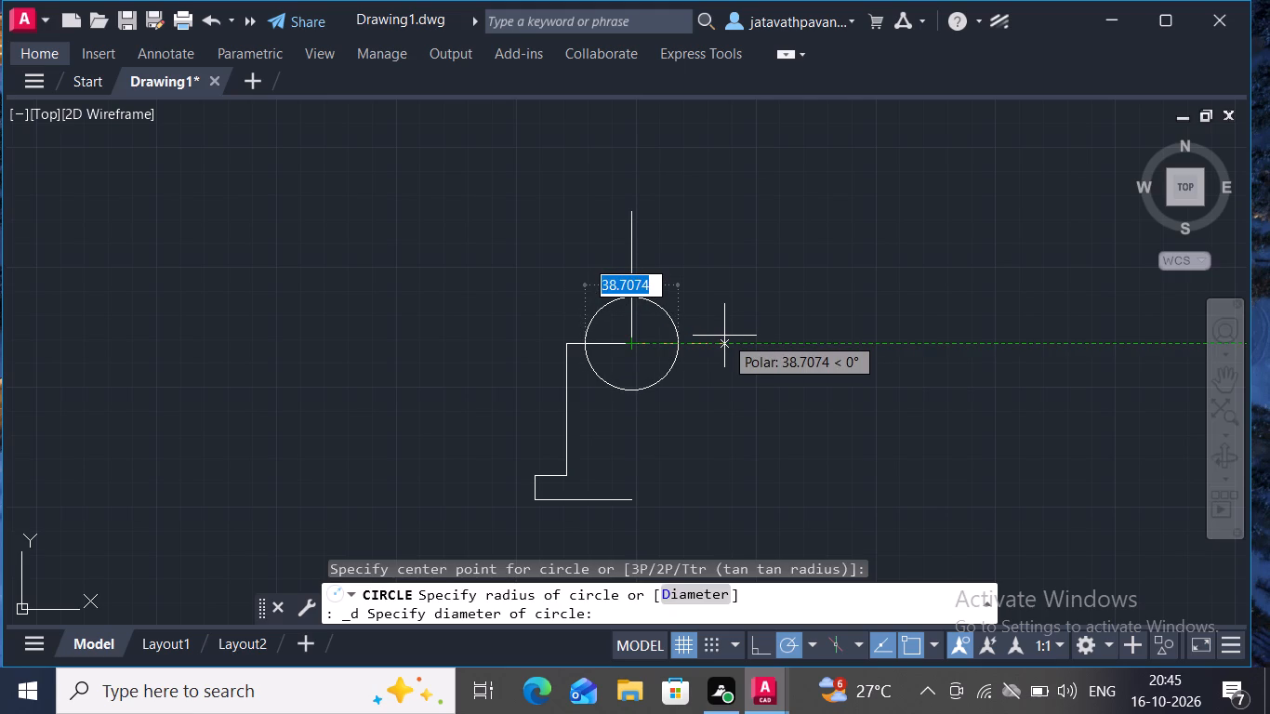
text(32)
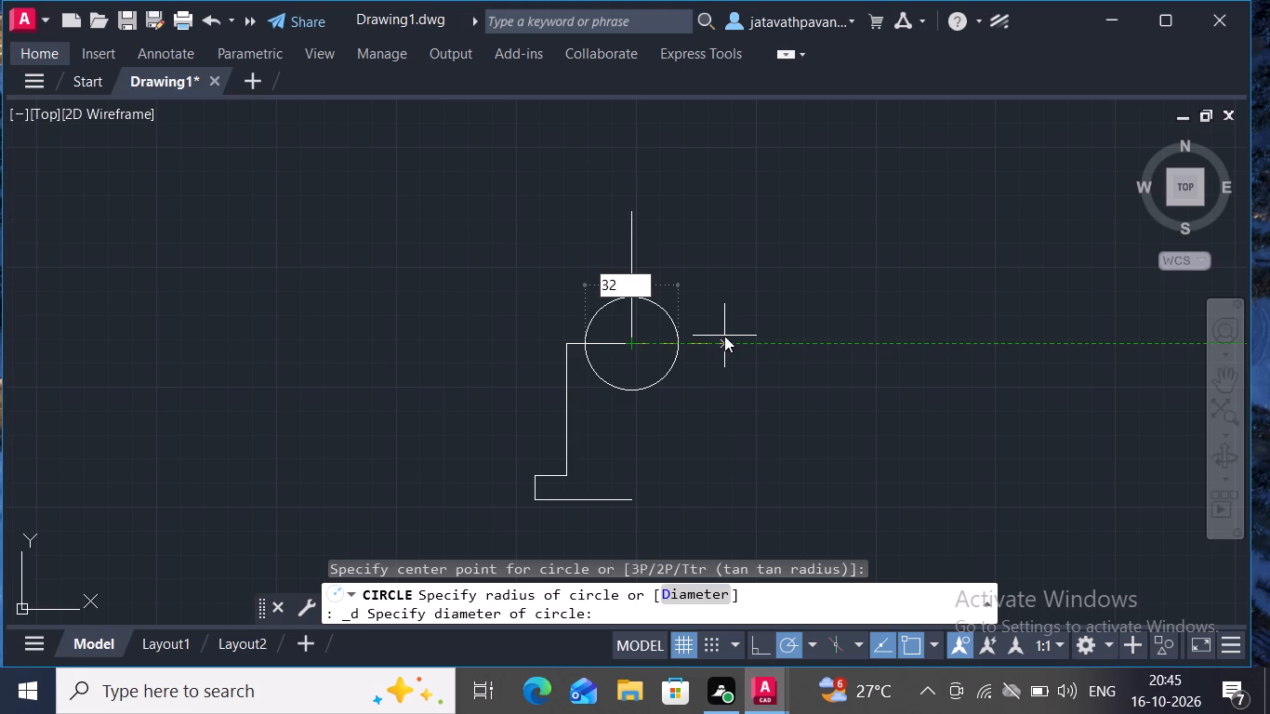
key(Return)
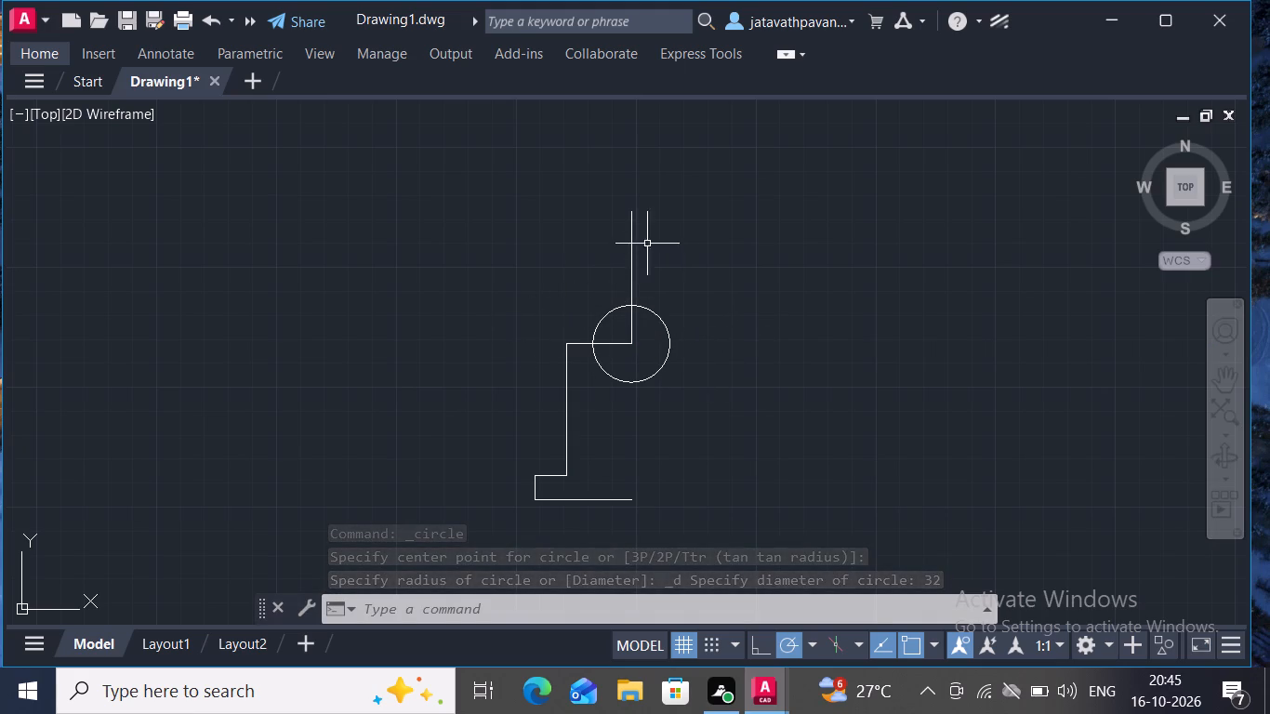
Draw a concentric circle of radius 27 around the 32-unit diameter circle, centred on the same corner.
click(31, 46)
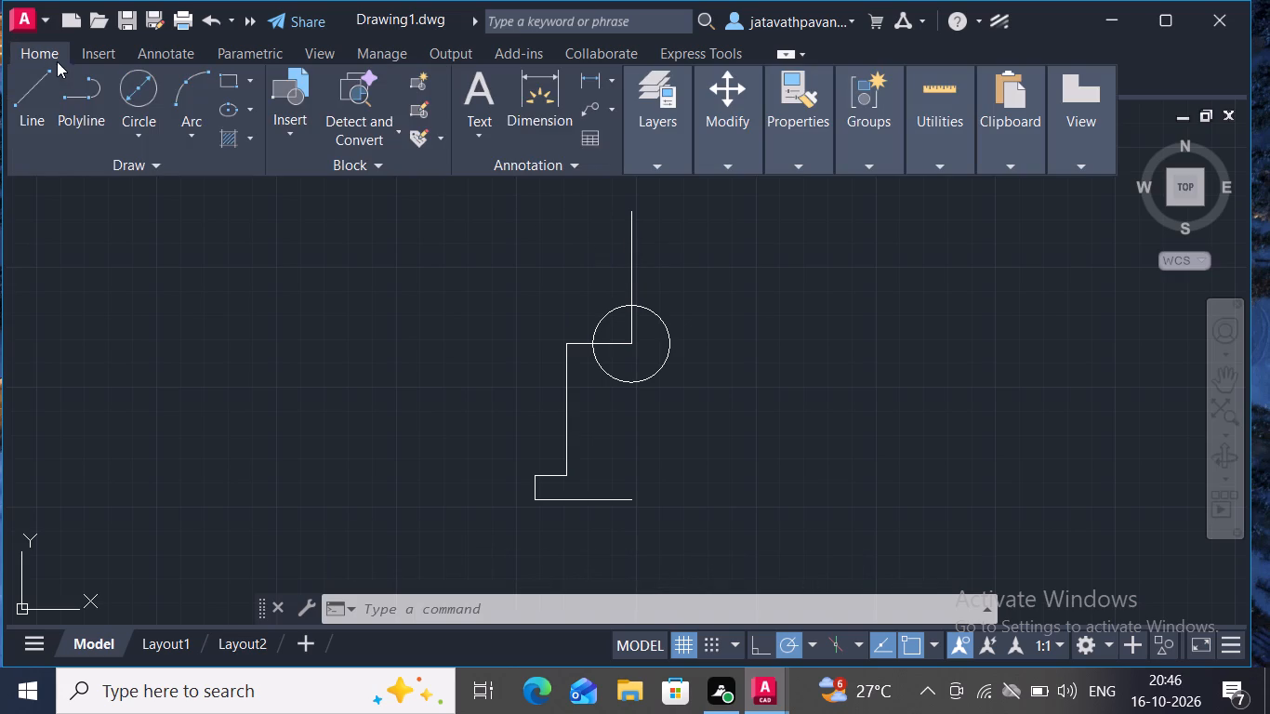
click(147, 129)
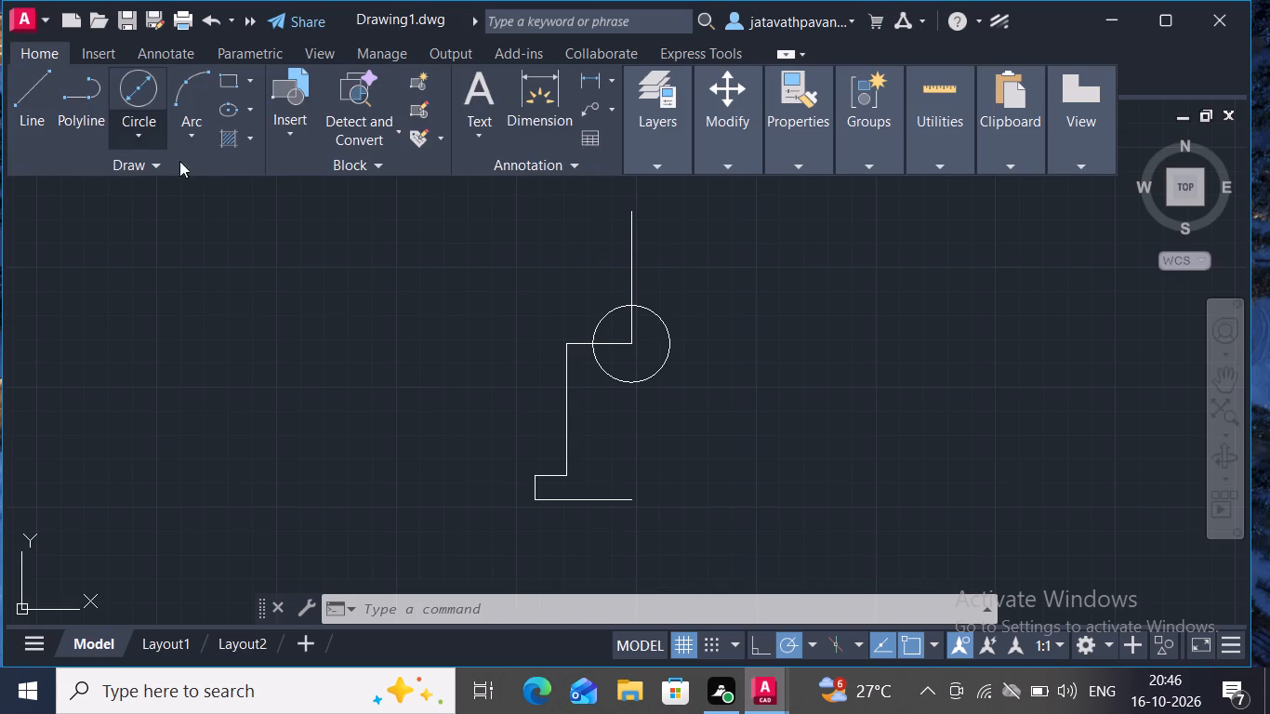
click(190, 175)
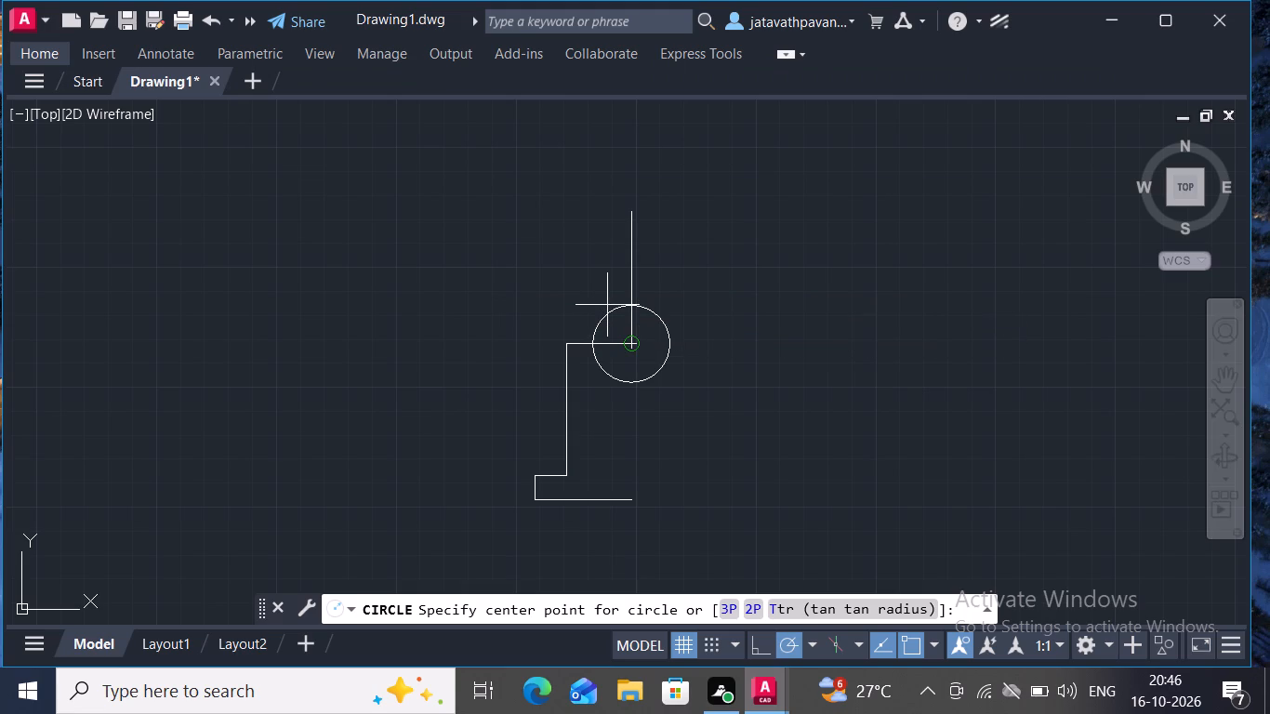
click(630, 346)
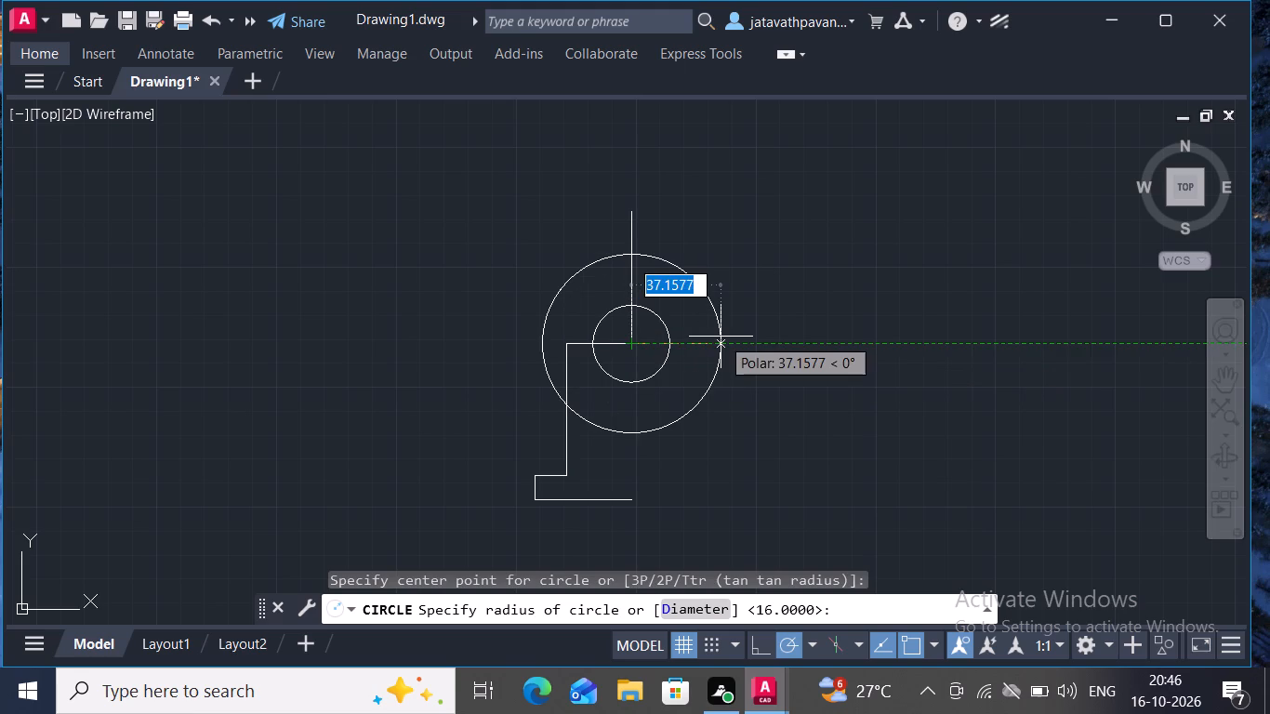
text(27)
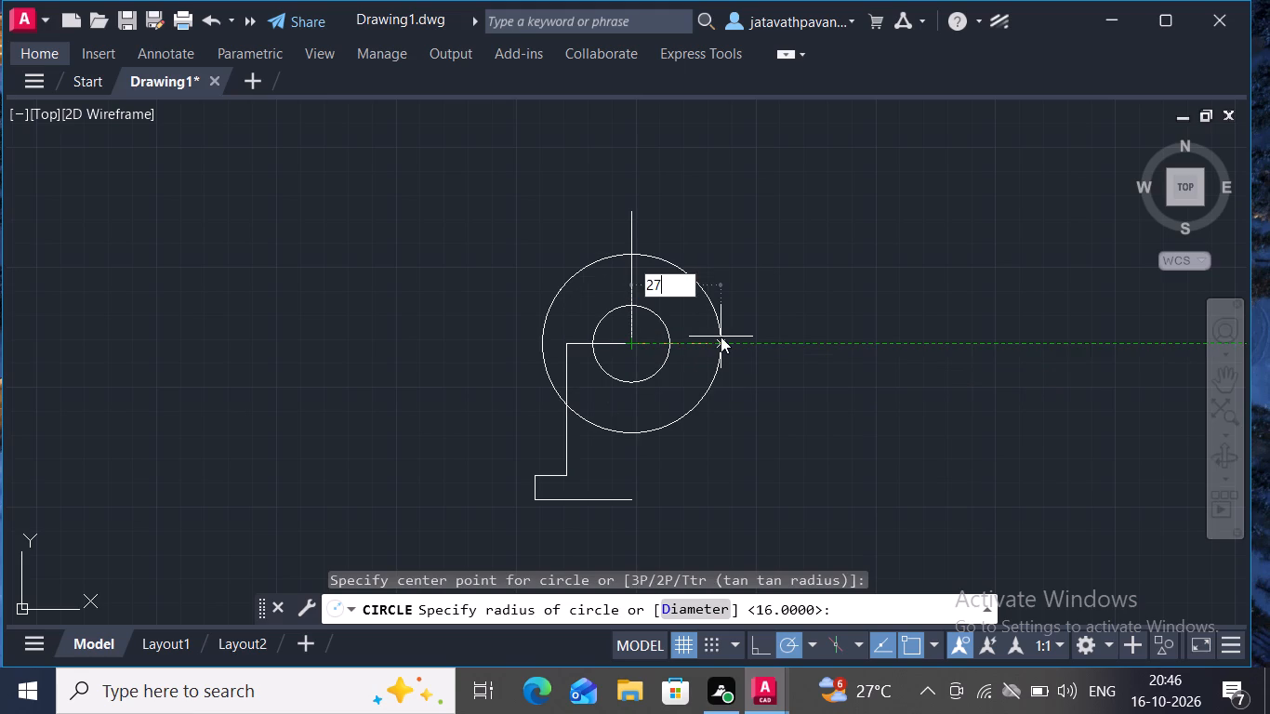
key(Return)
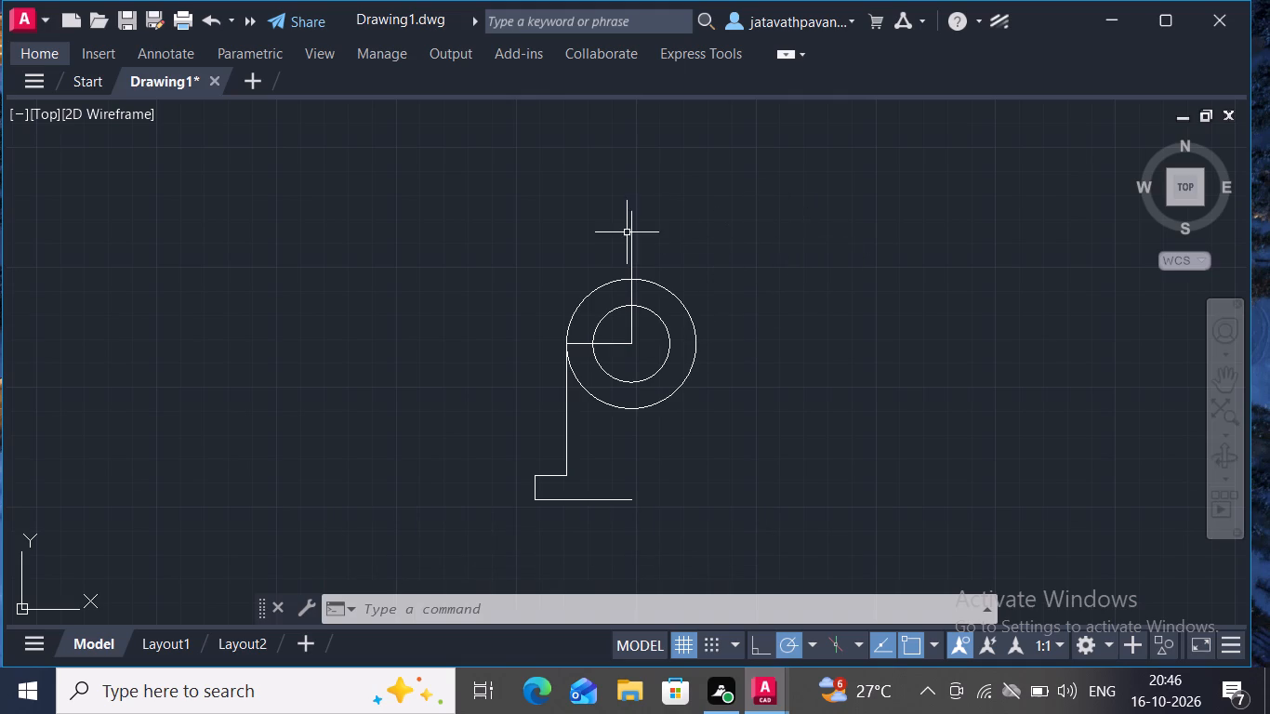
Draw a 26-unit diameter circle centred on the top endpoint of the upper 55-unit vertical line.
click(48, 47)
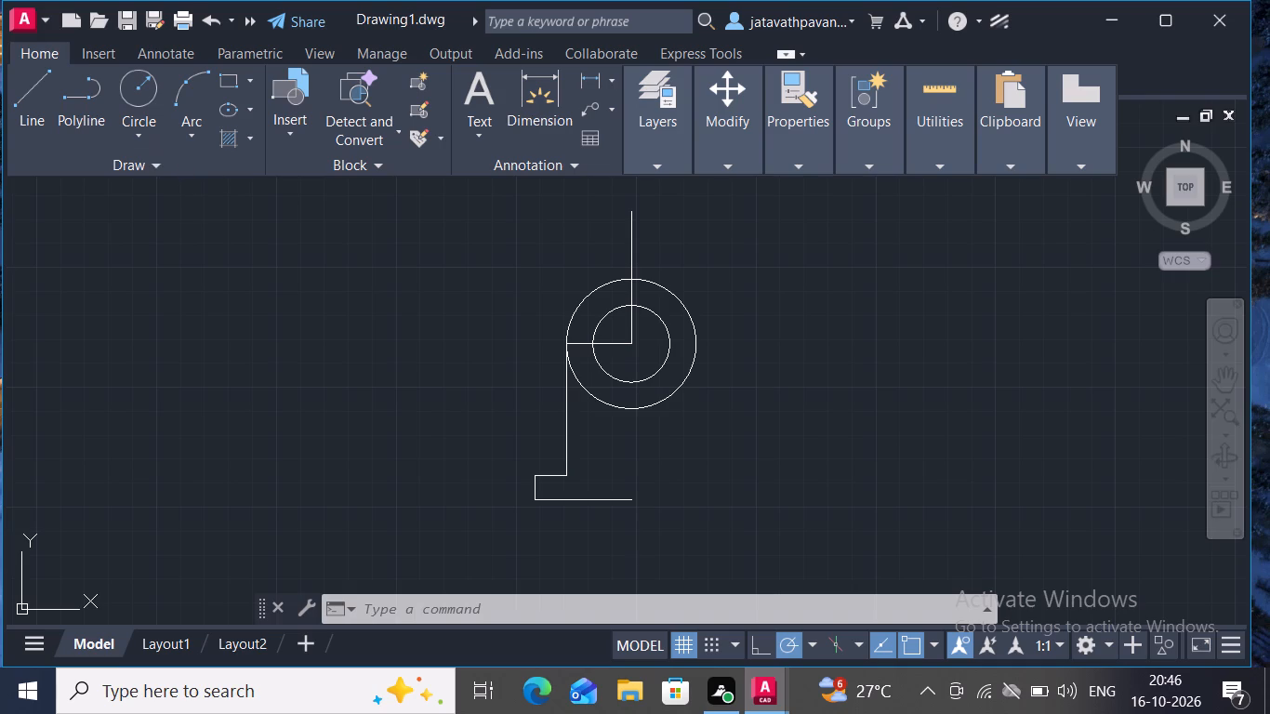
click(147, 126)
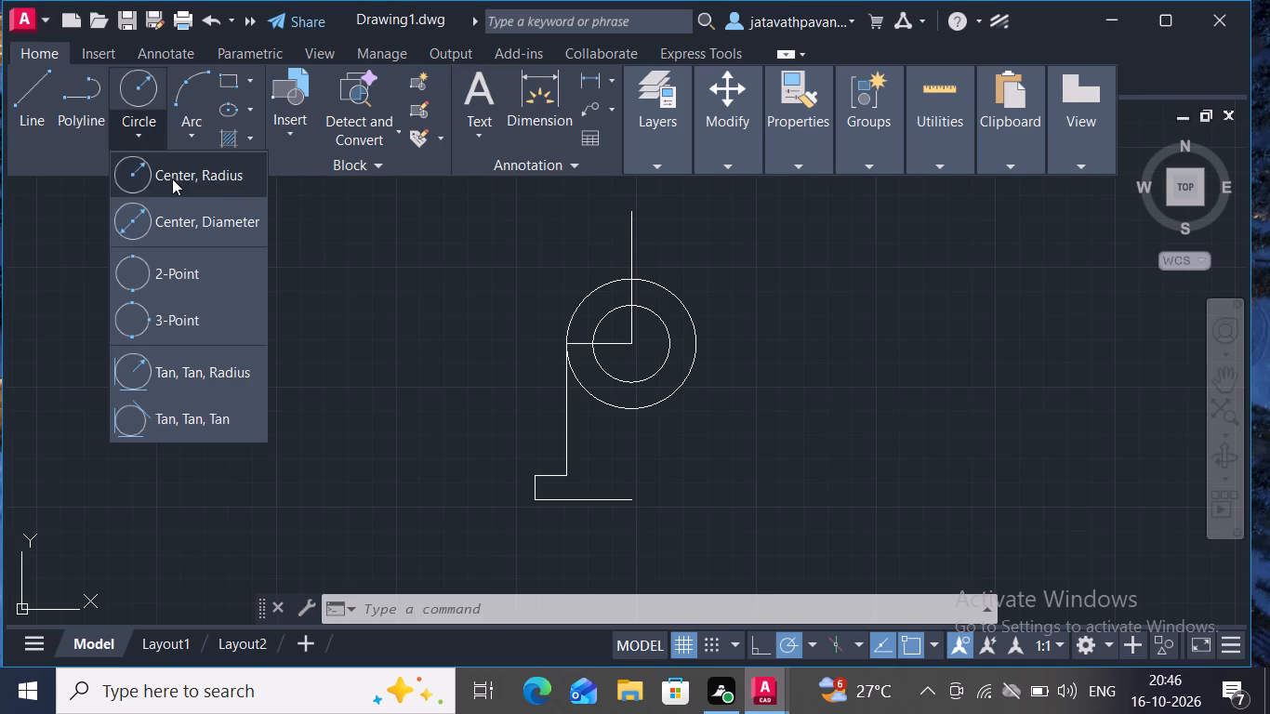
click(184, 207)
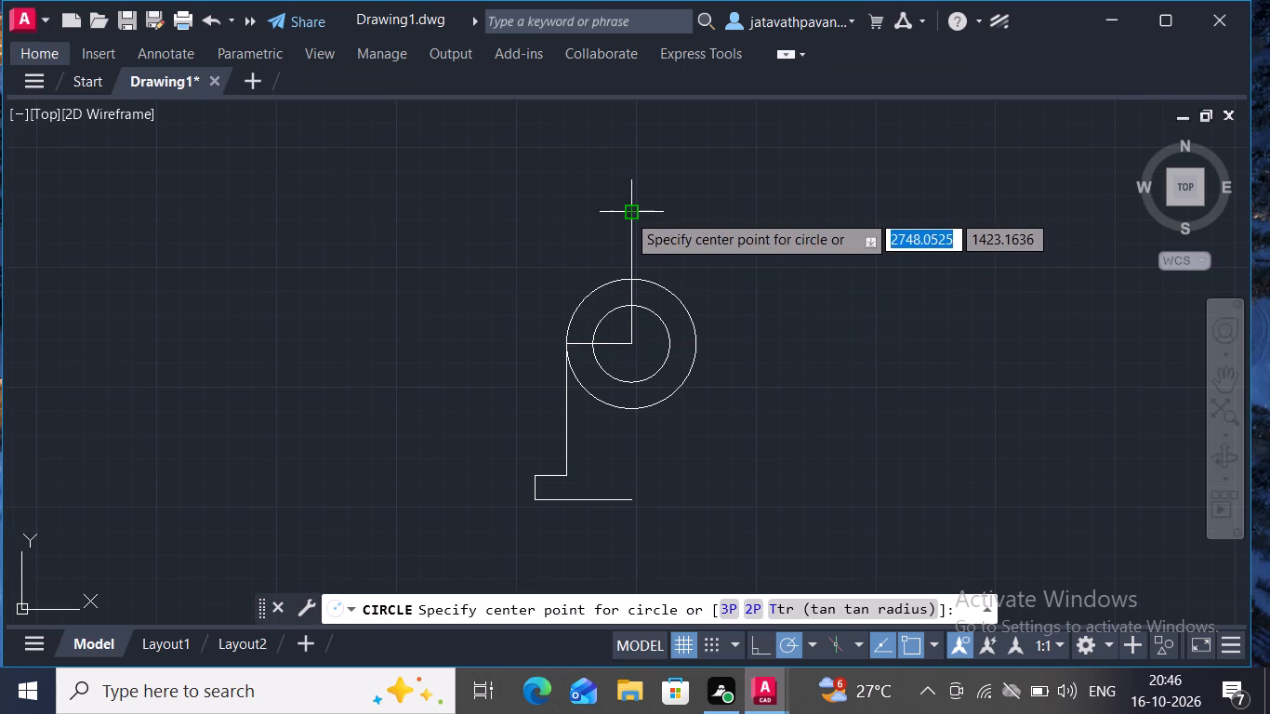
click(632, 211)
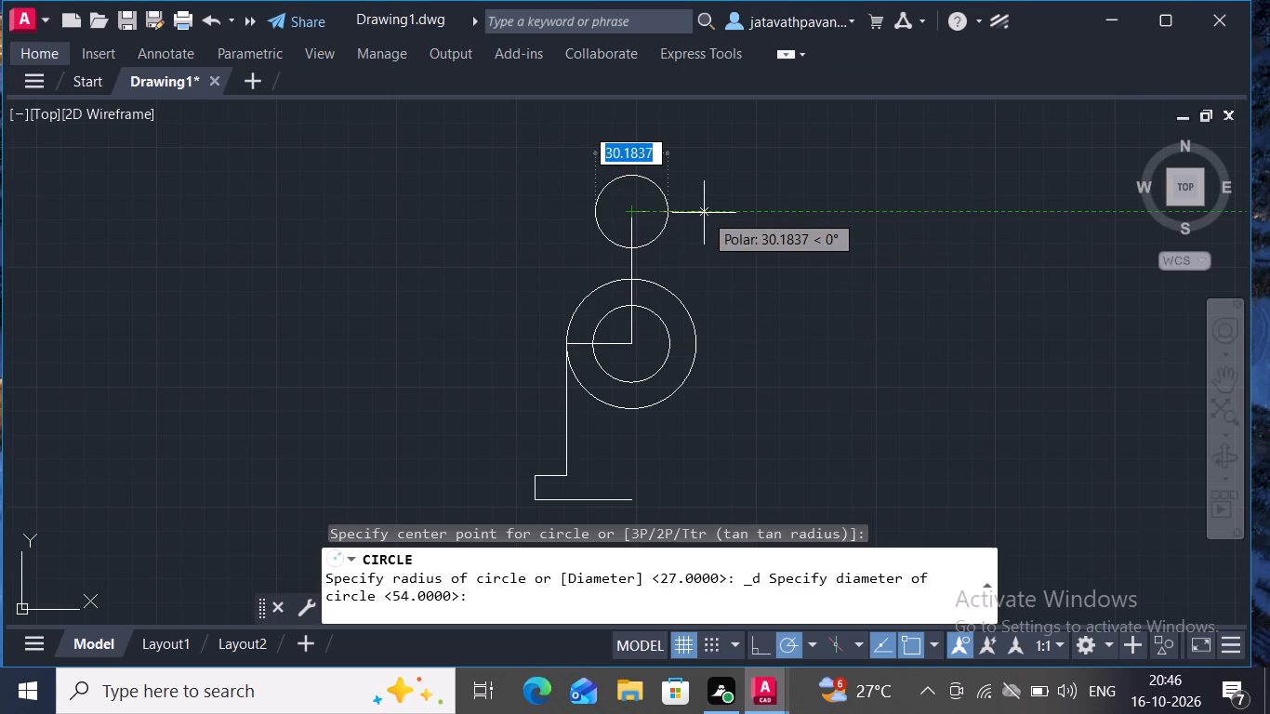
text(26)
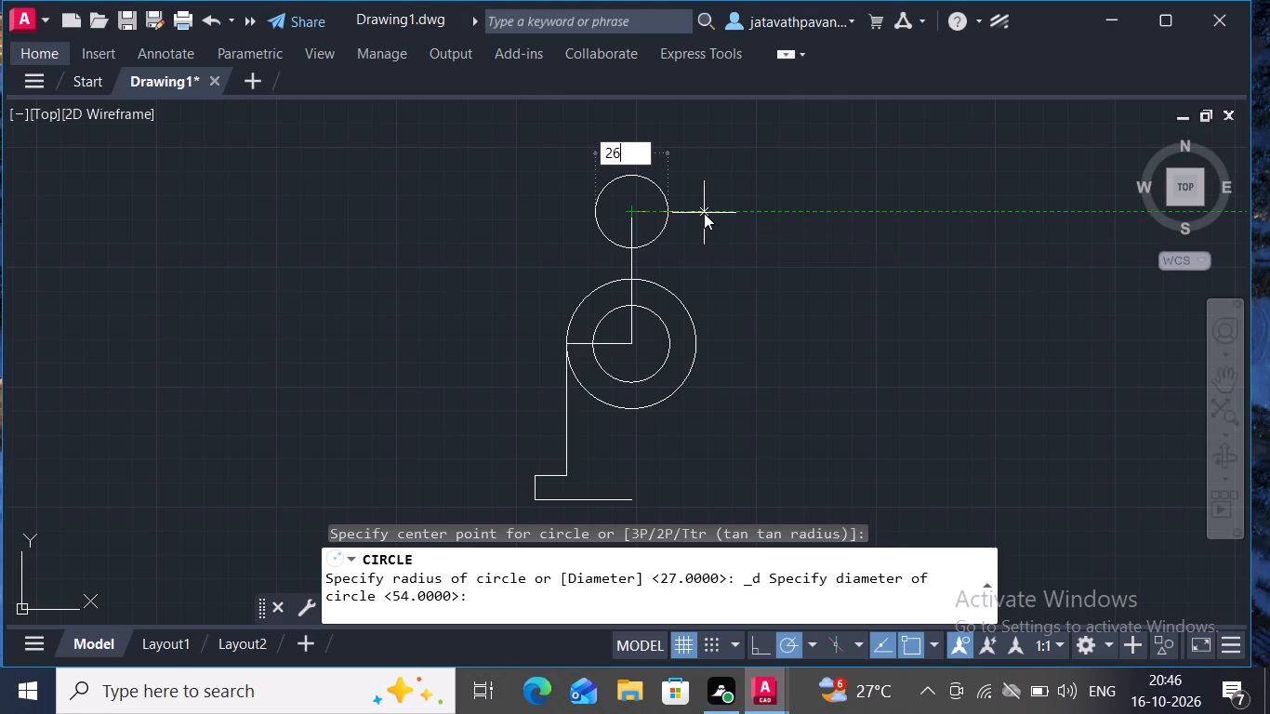
key(Return)
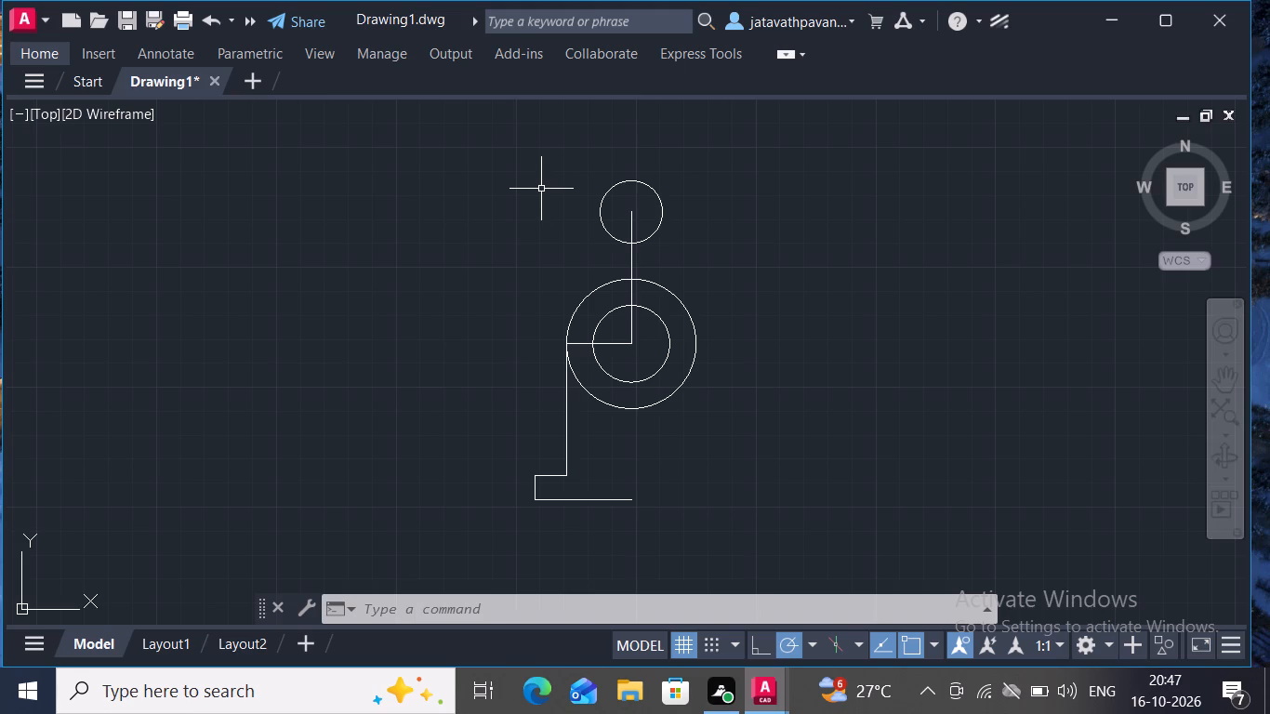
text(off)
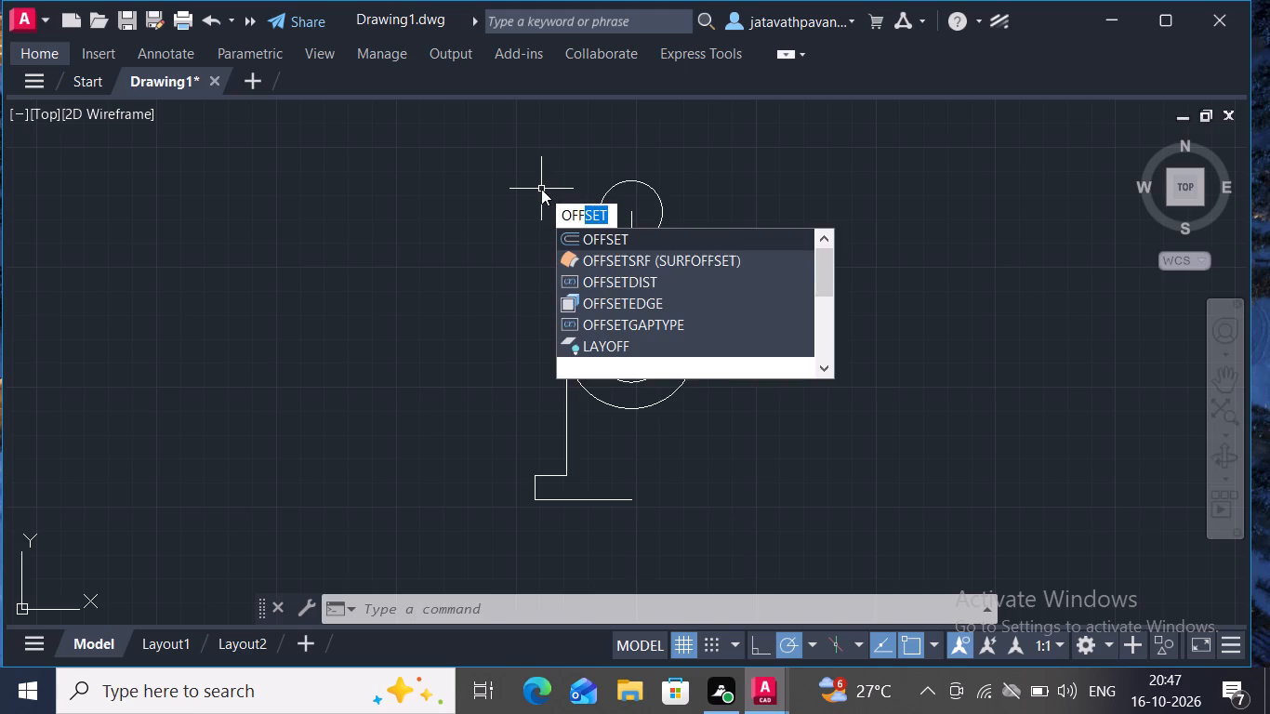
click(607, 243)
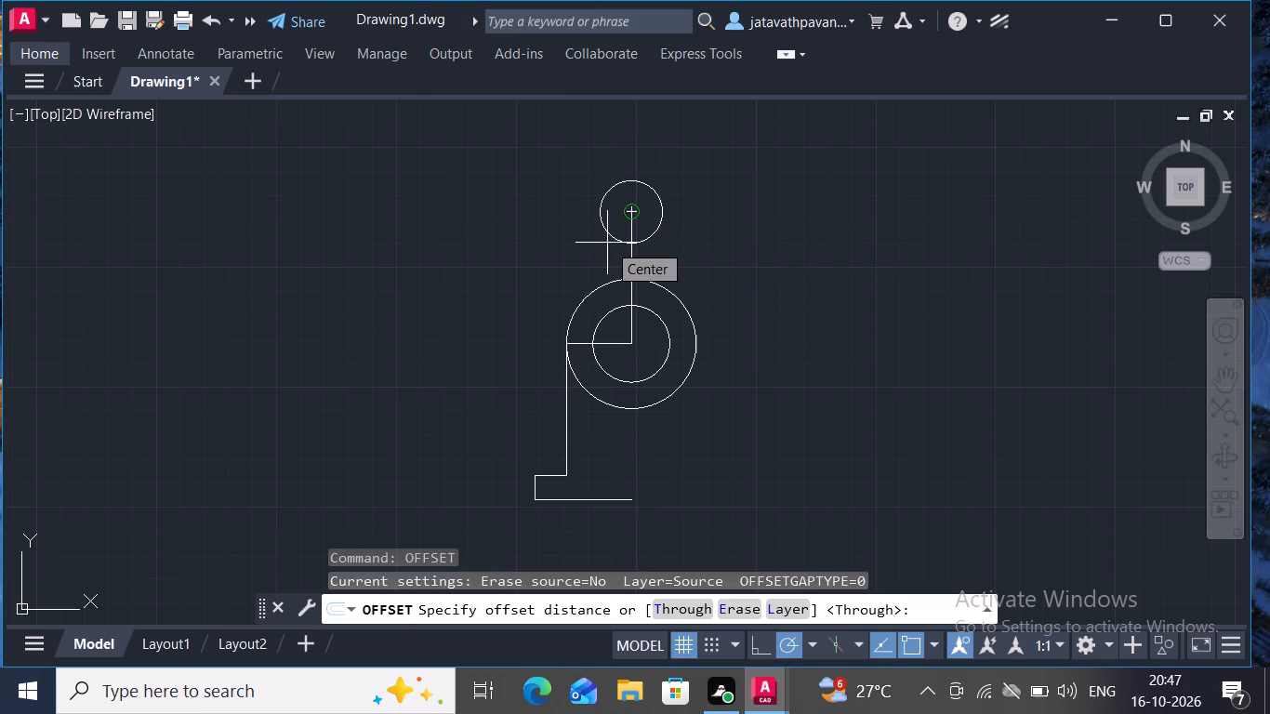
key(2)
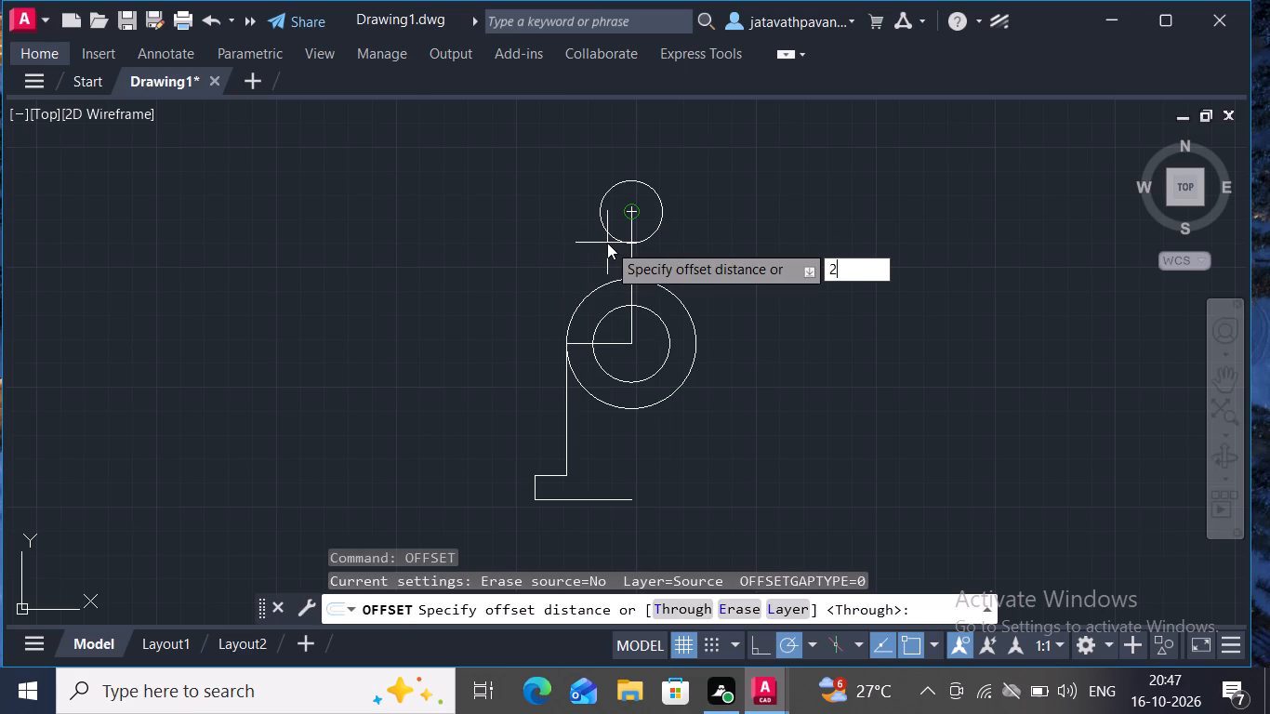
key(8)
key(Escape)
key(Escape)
Offset the 27-unit horizontal line upward by 28 units.
text(off)
click(974, 256)
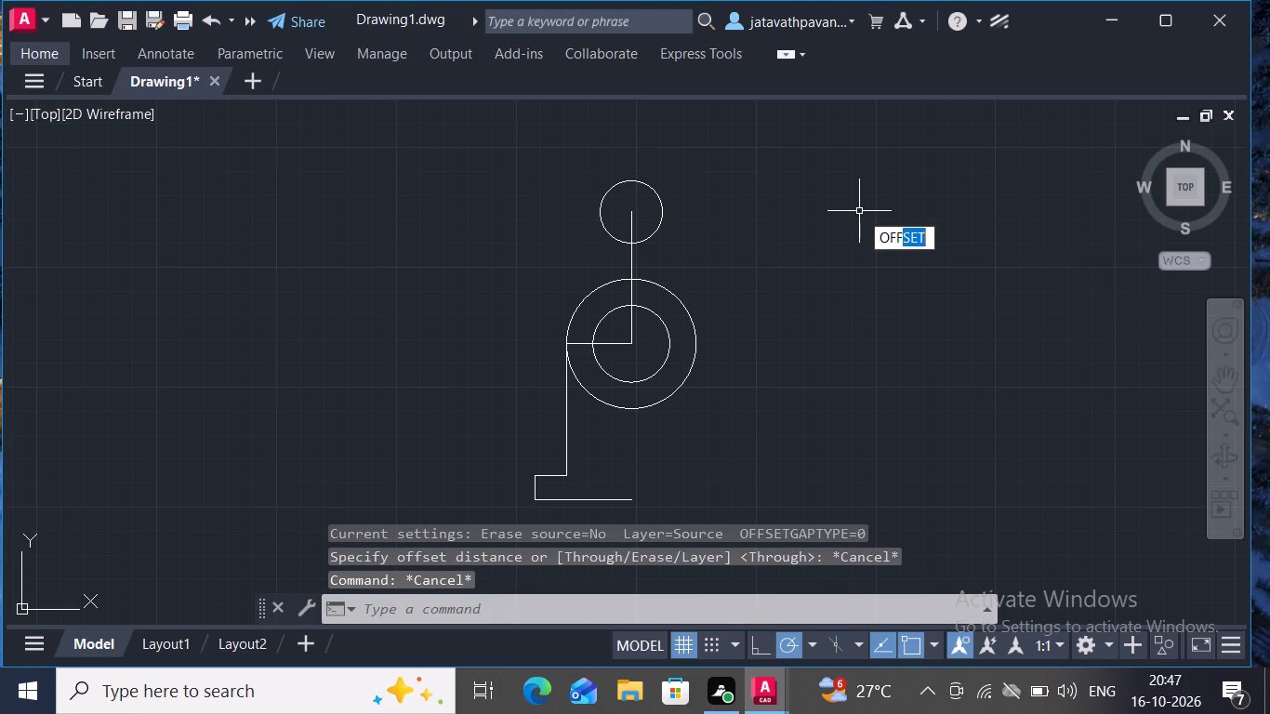
click(925, 606)
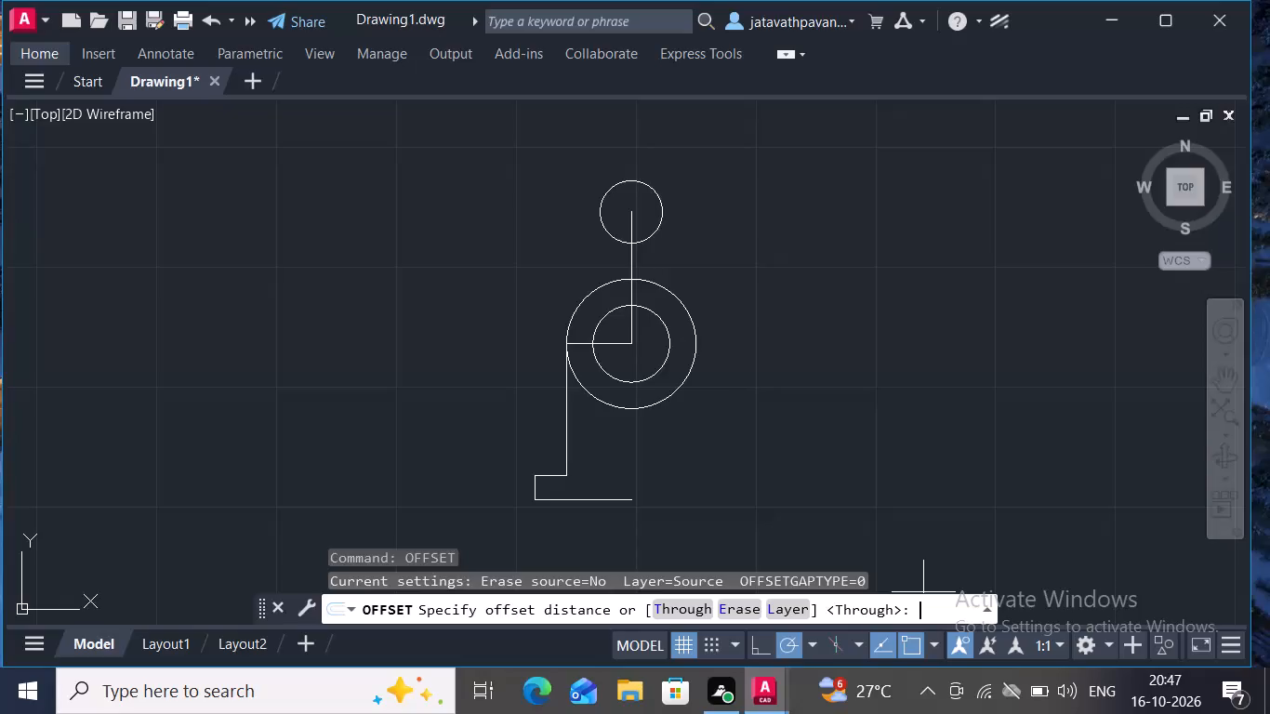
key(2)
key(8)
key(Return)
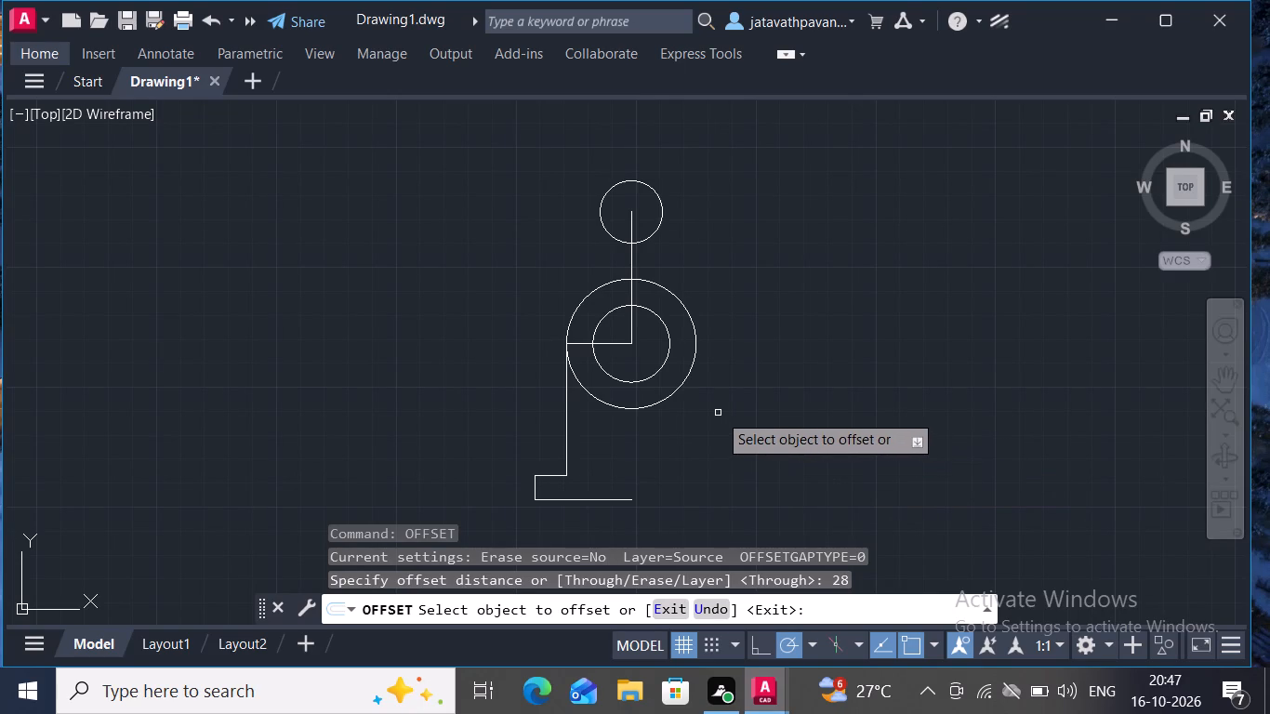
click(603, 341)
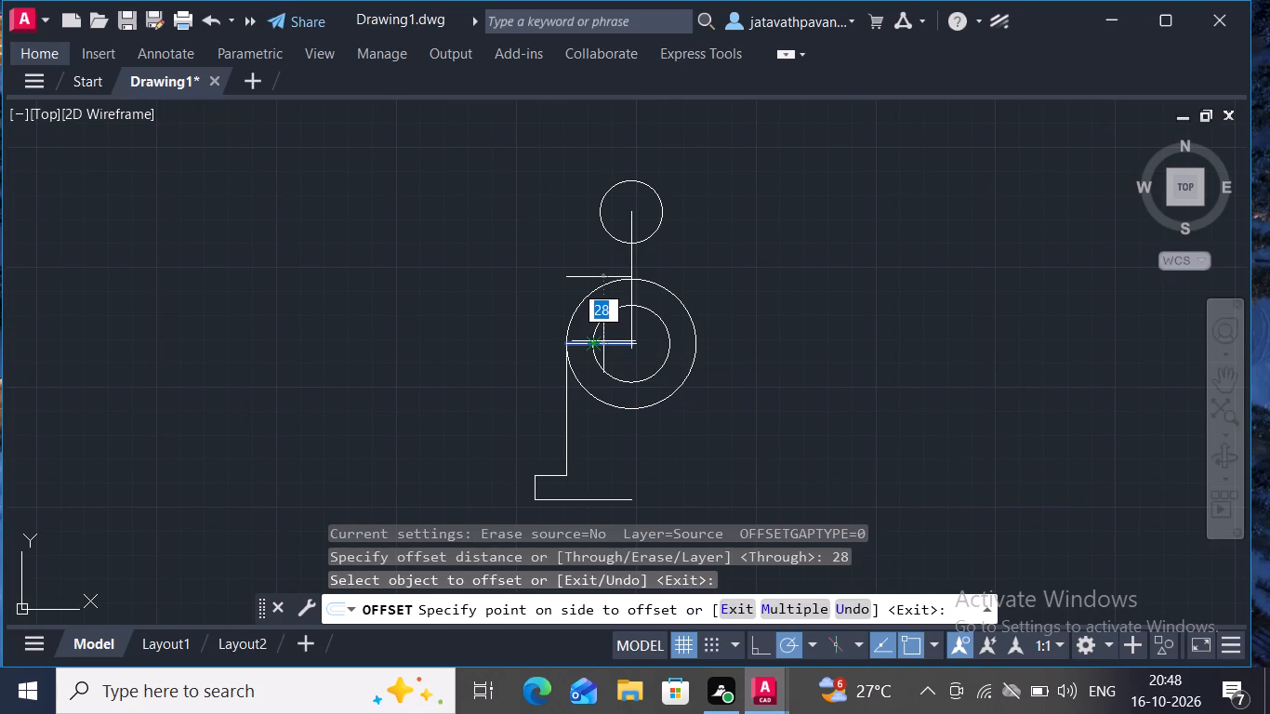
click(603, 341)
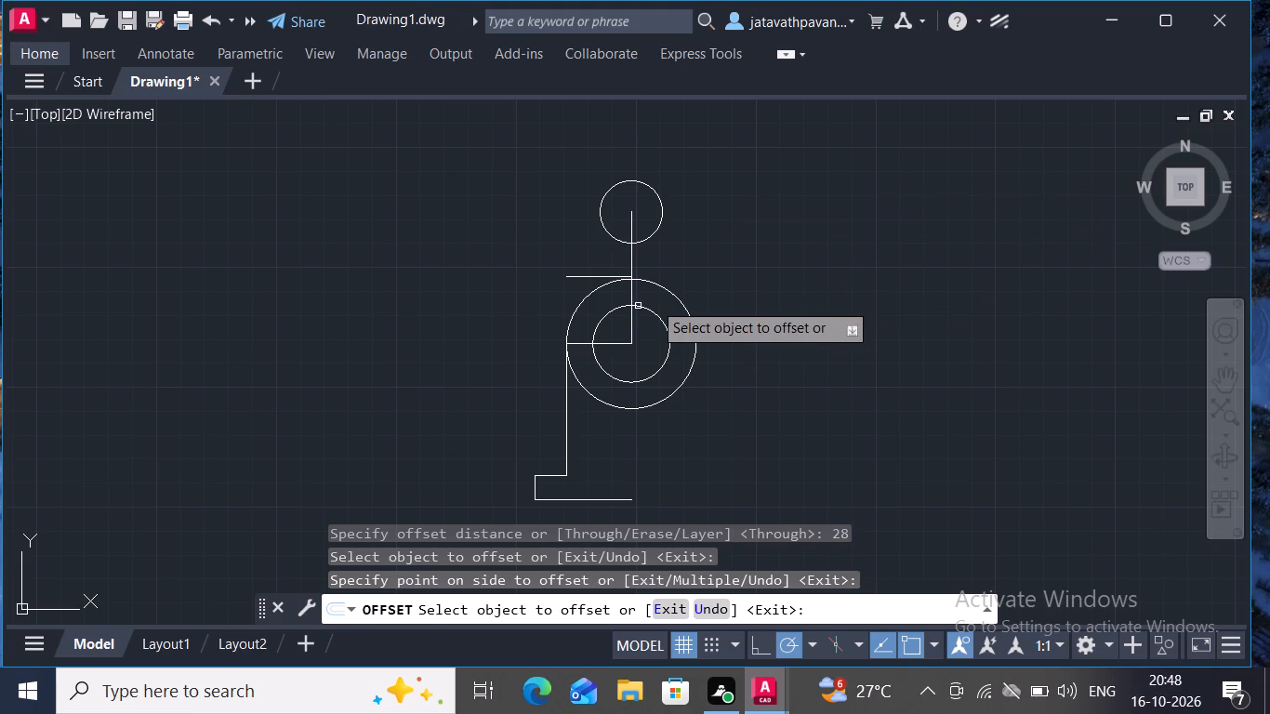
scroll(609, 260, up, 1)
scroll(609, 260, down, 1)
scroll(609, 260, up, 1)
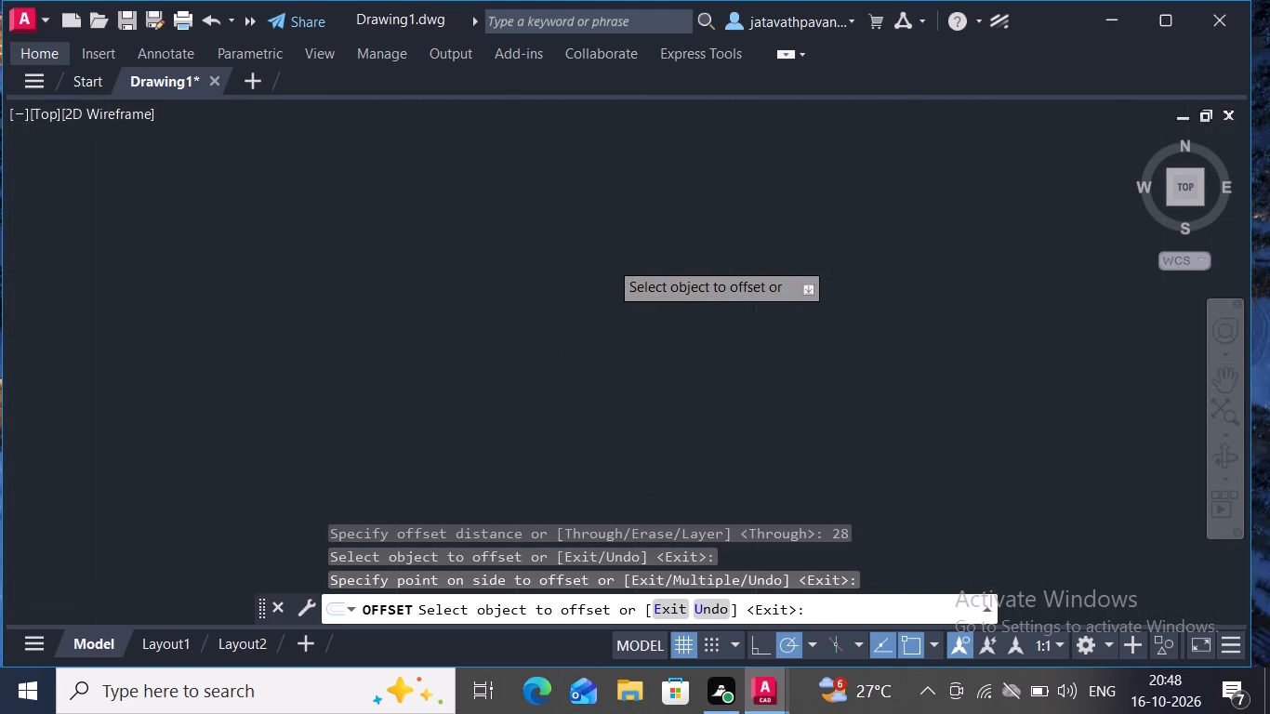
Draw a 14-unit diameter circle centred where the offset horizontal line meets the upper 55-unit vertical line.
scroll(609, 260, up, 1)
scroll(609, 260, down, 1)
right_click(609, 260)
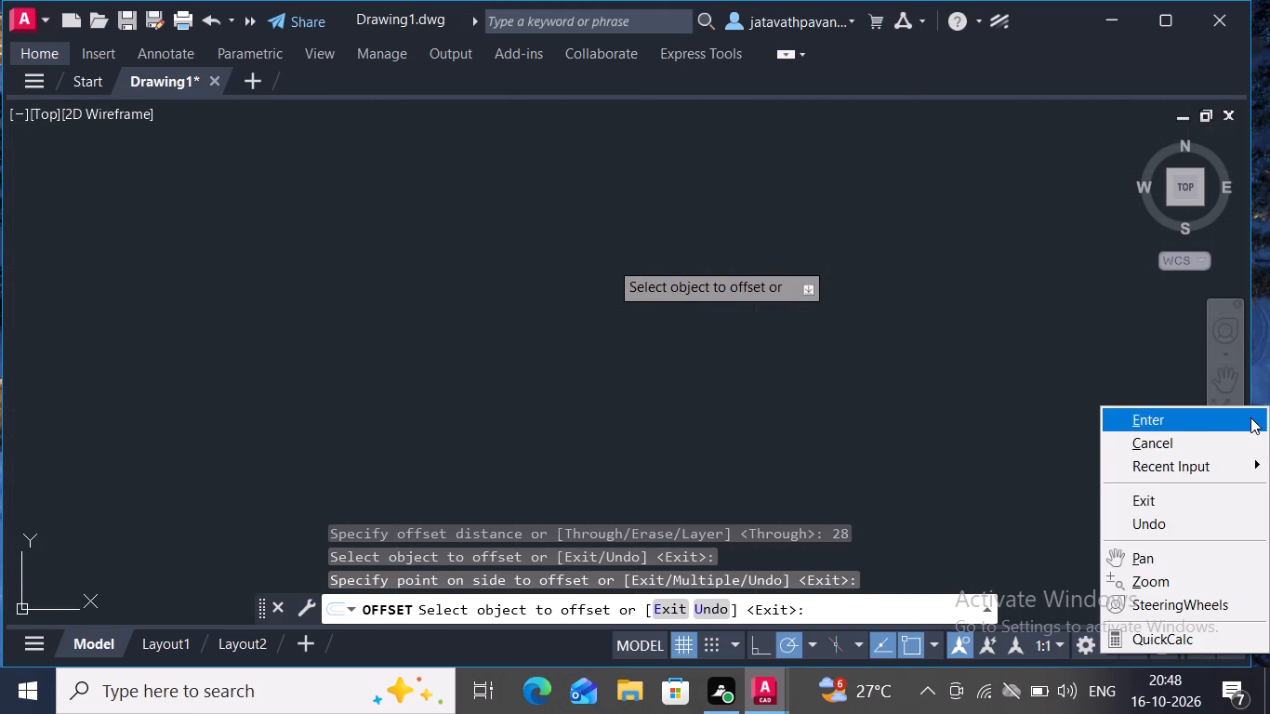
click(1160, 388)
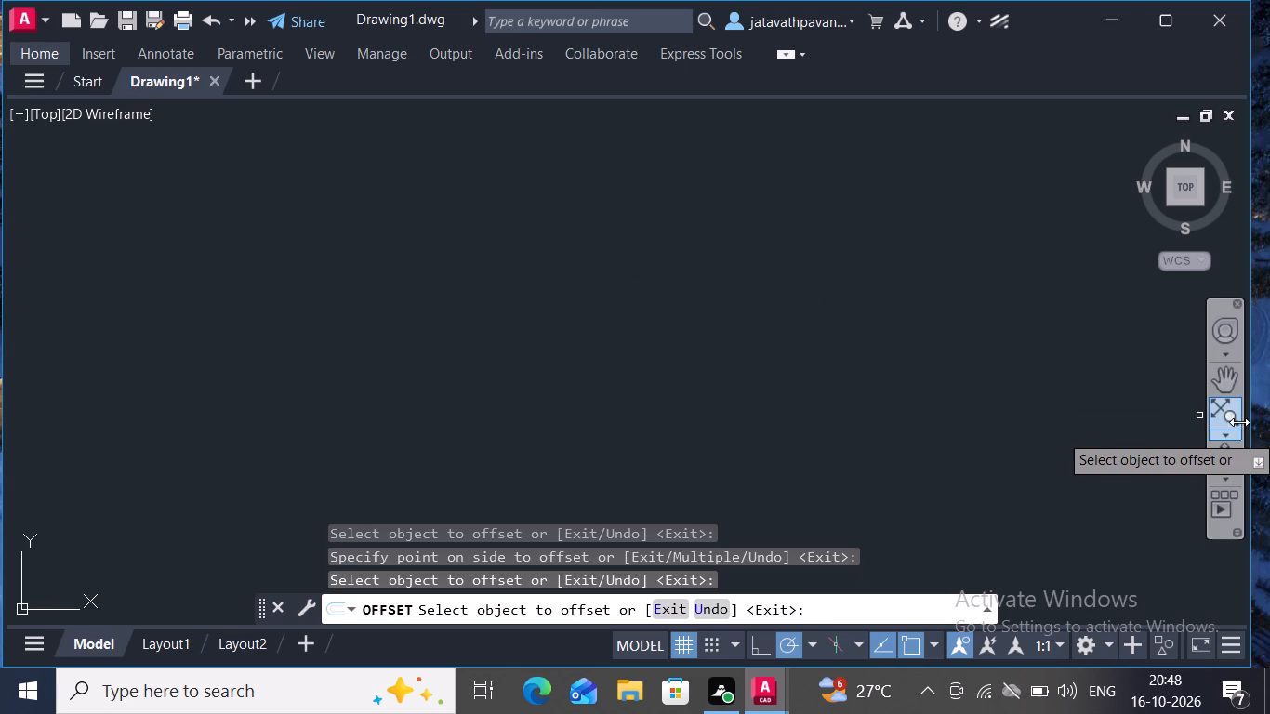
click(1236, 416)
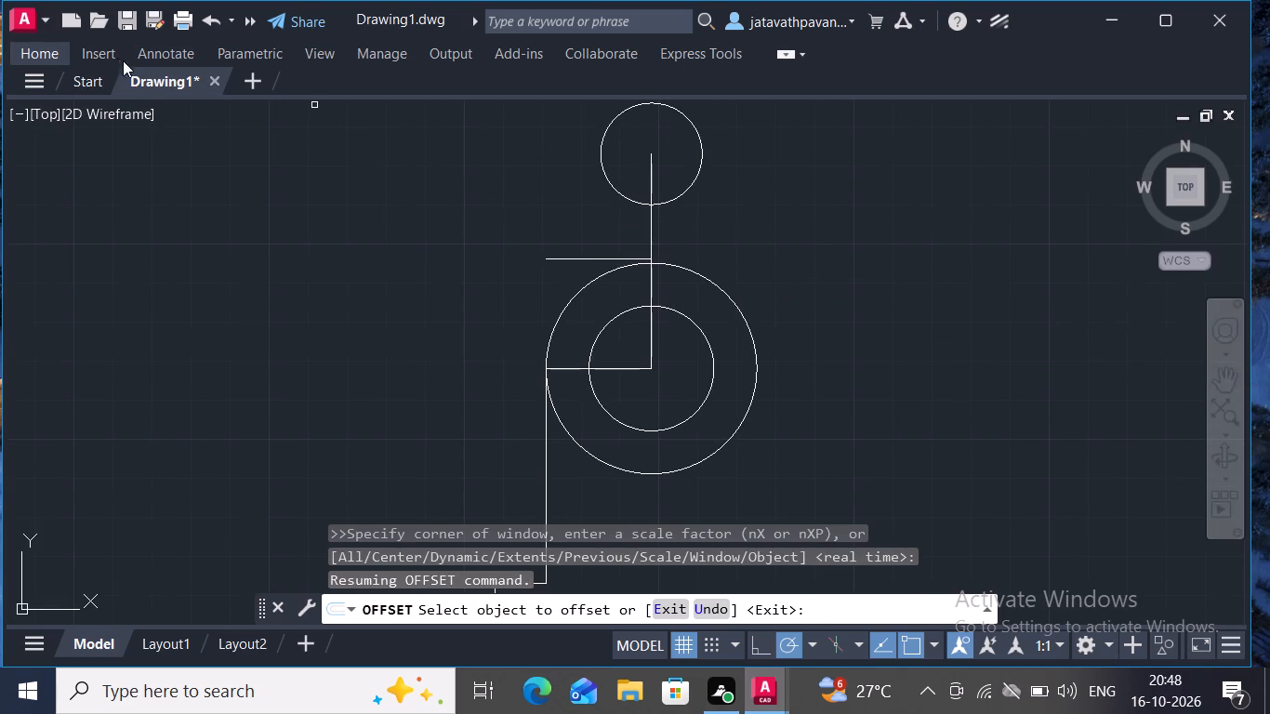
click(39, 51)
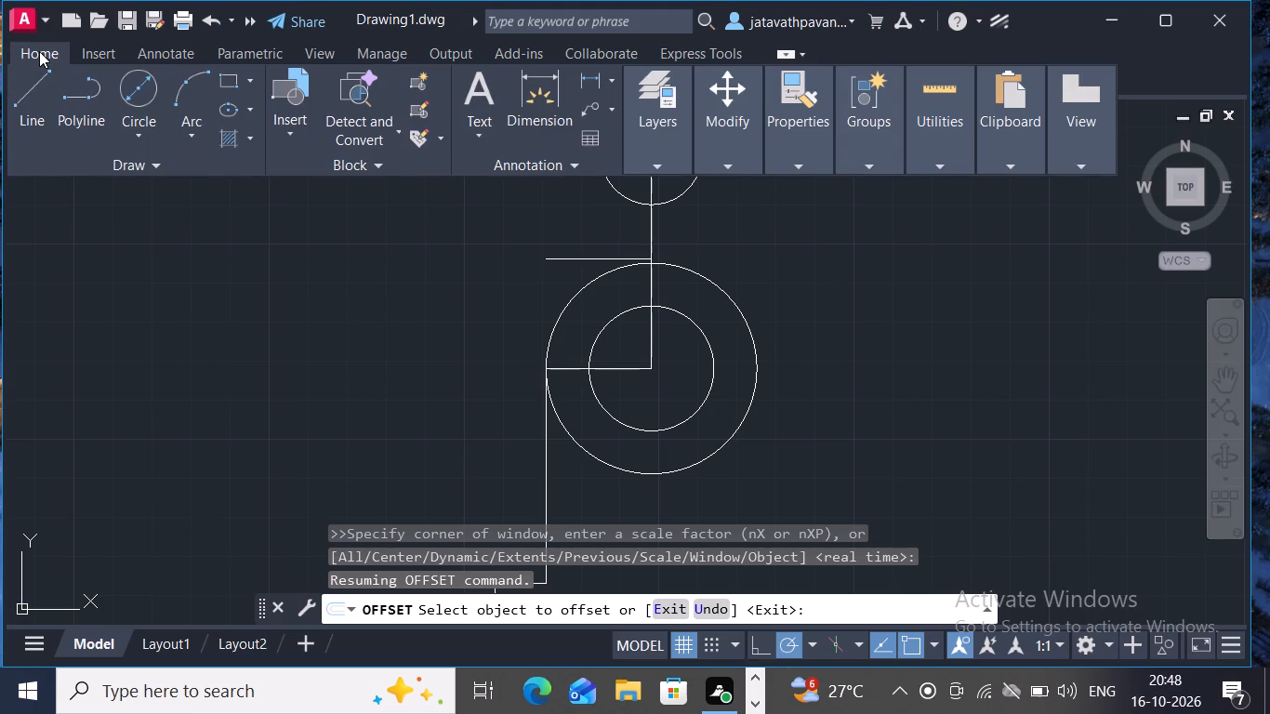
click(144, 126)
click(180, 213)
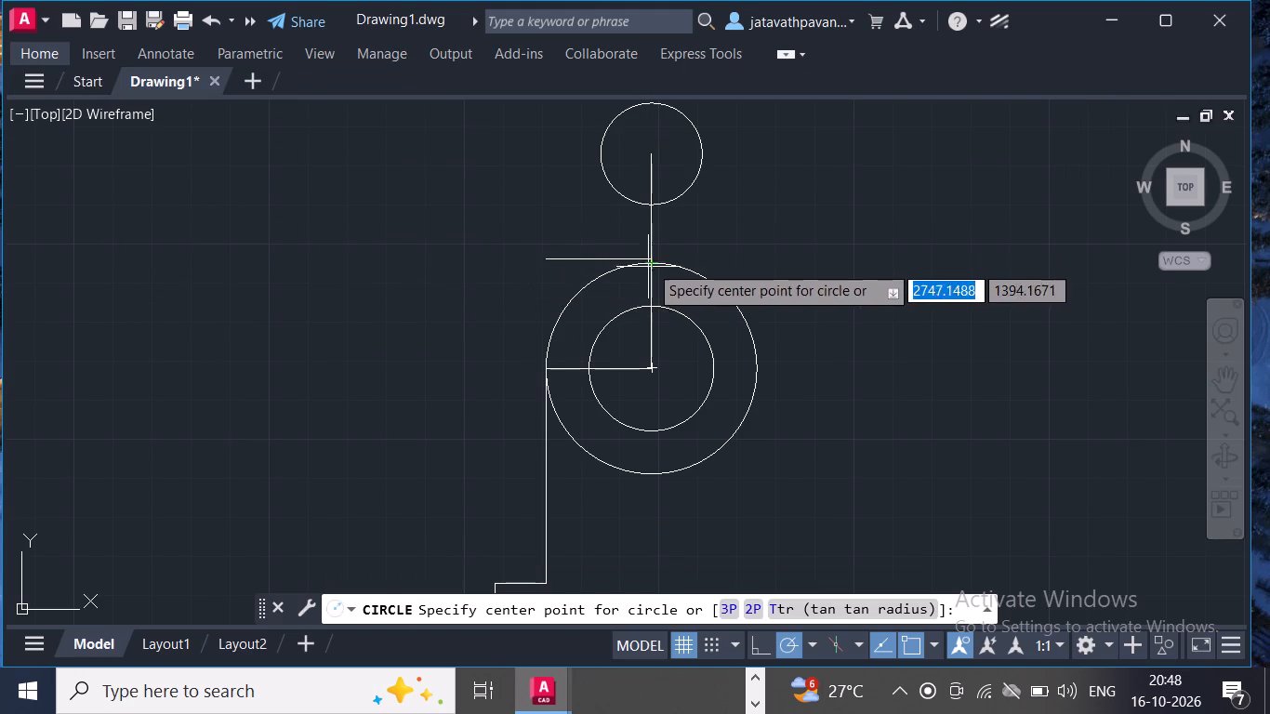
ctrl+scroll(649, 259, up, 4)
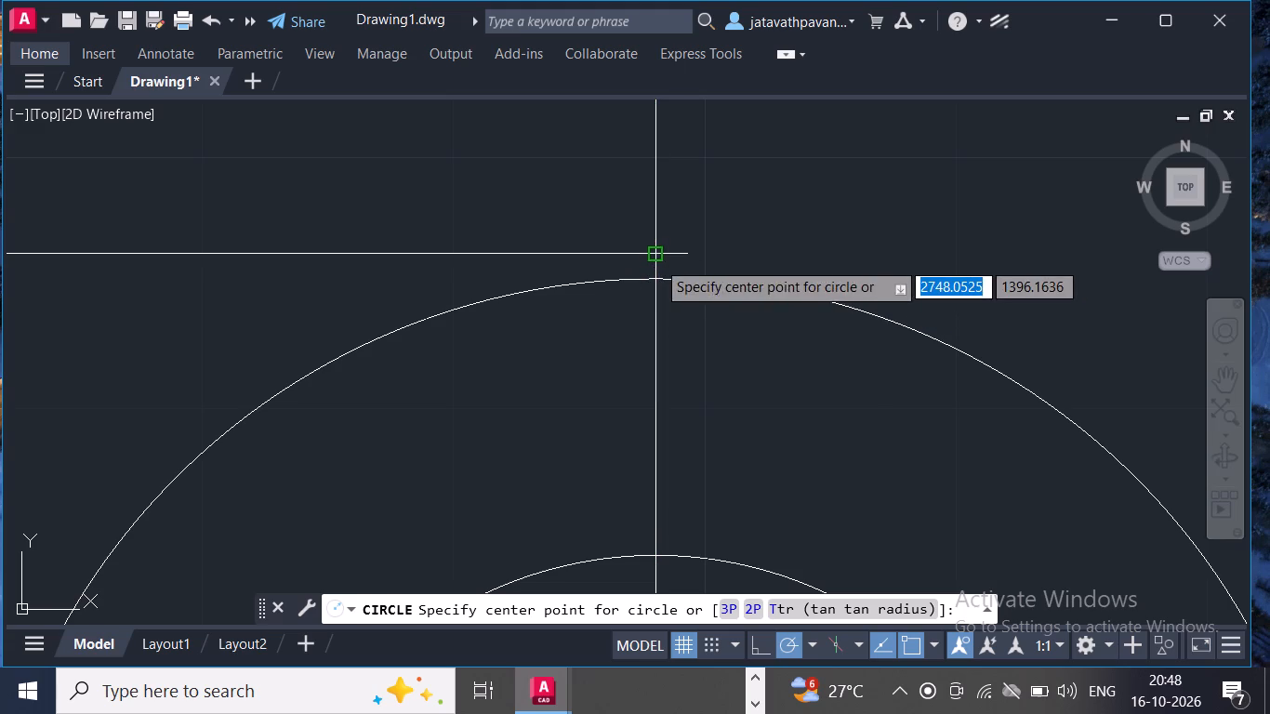
drag(656, 260, 721, 244)
text(14)
key(Return)
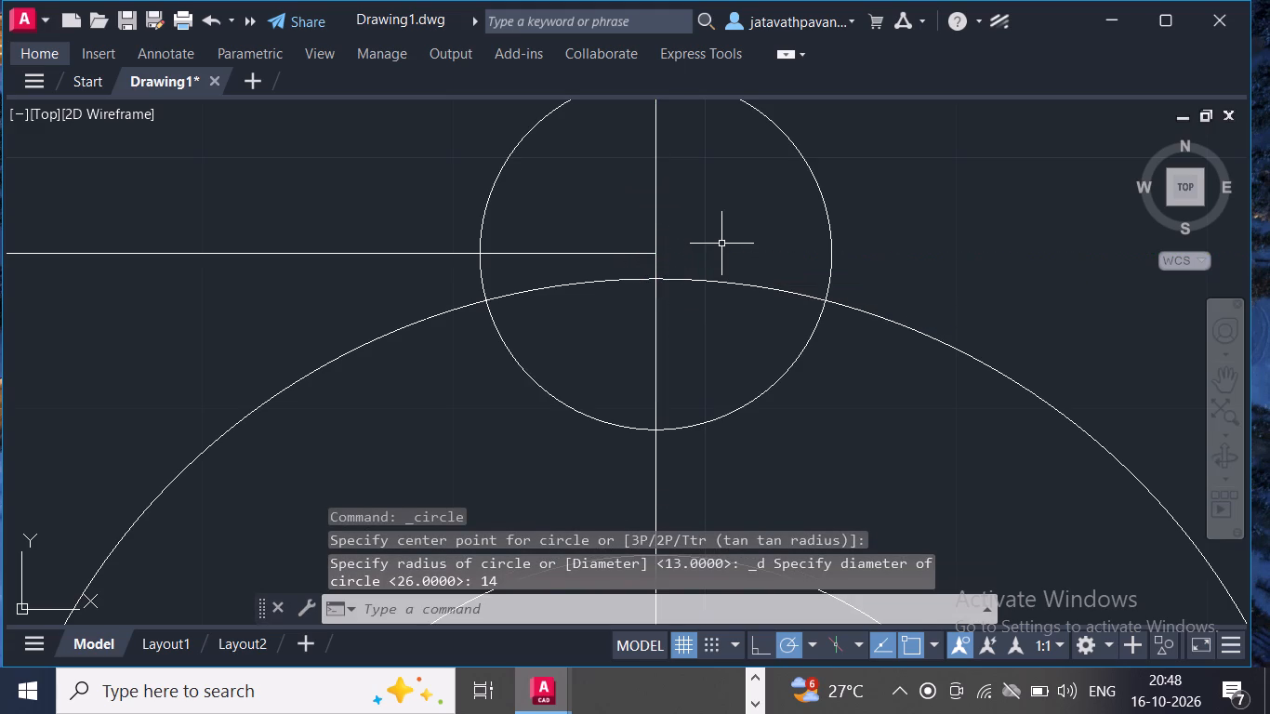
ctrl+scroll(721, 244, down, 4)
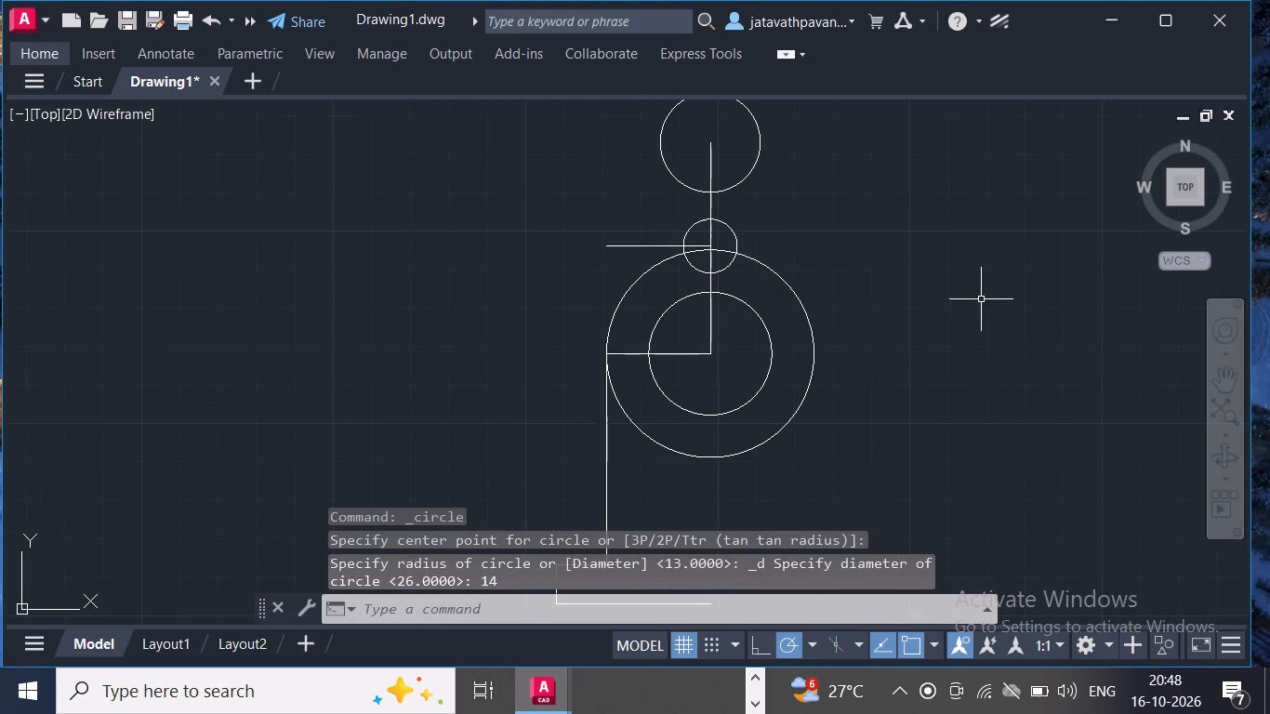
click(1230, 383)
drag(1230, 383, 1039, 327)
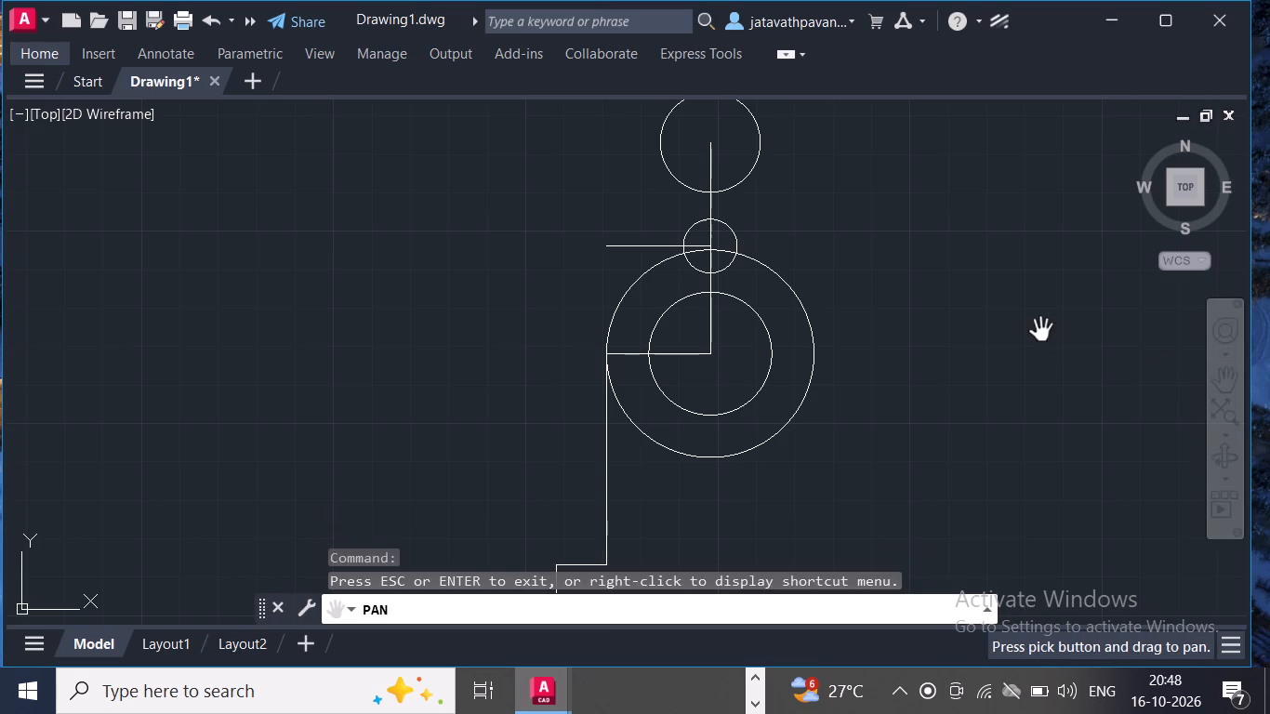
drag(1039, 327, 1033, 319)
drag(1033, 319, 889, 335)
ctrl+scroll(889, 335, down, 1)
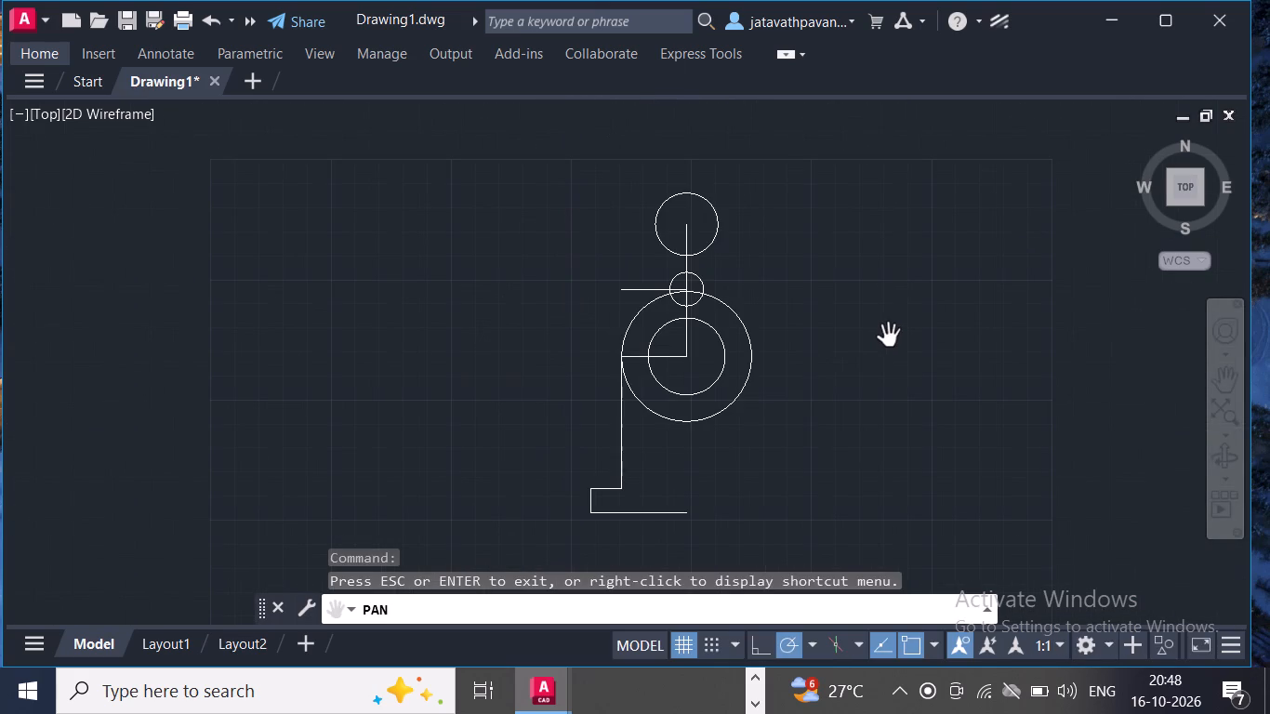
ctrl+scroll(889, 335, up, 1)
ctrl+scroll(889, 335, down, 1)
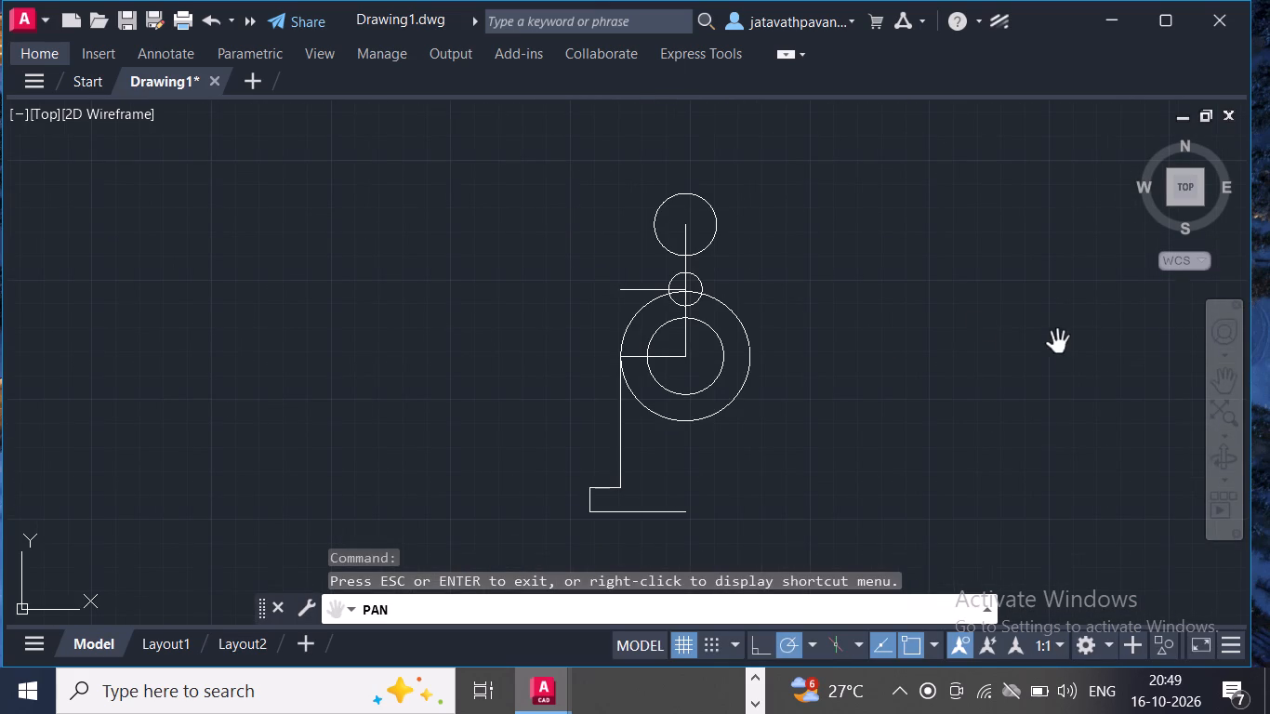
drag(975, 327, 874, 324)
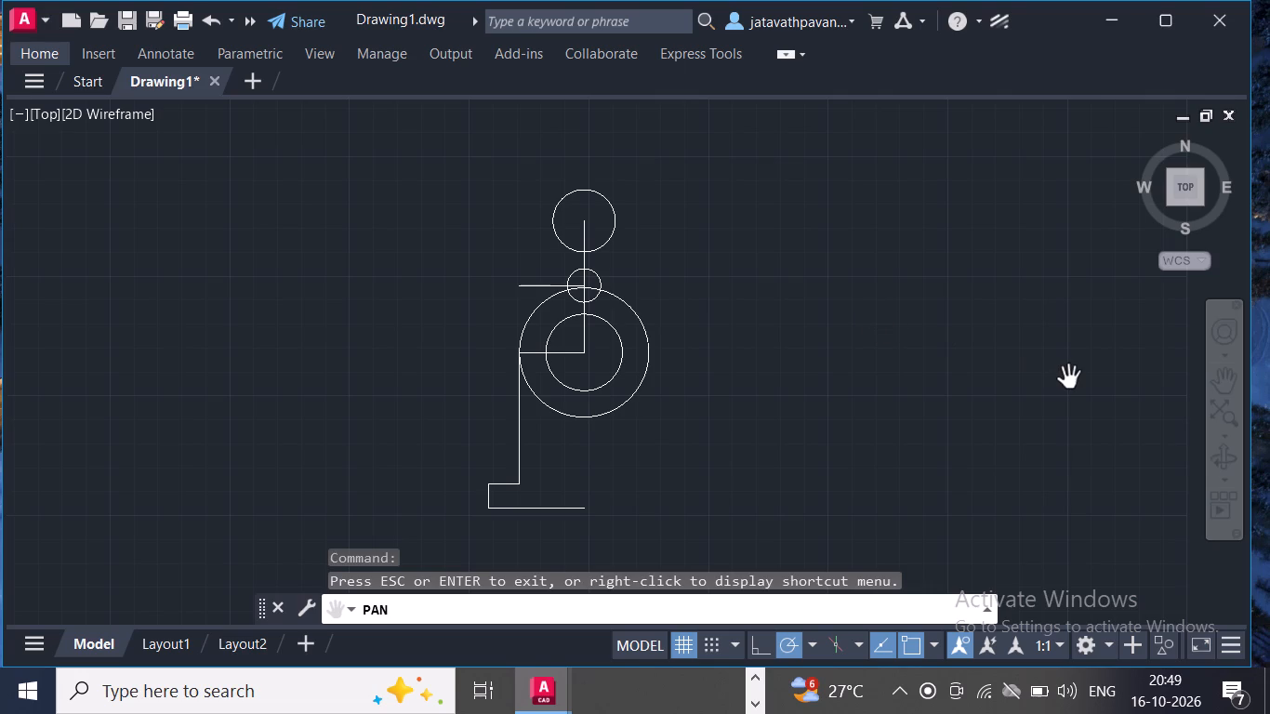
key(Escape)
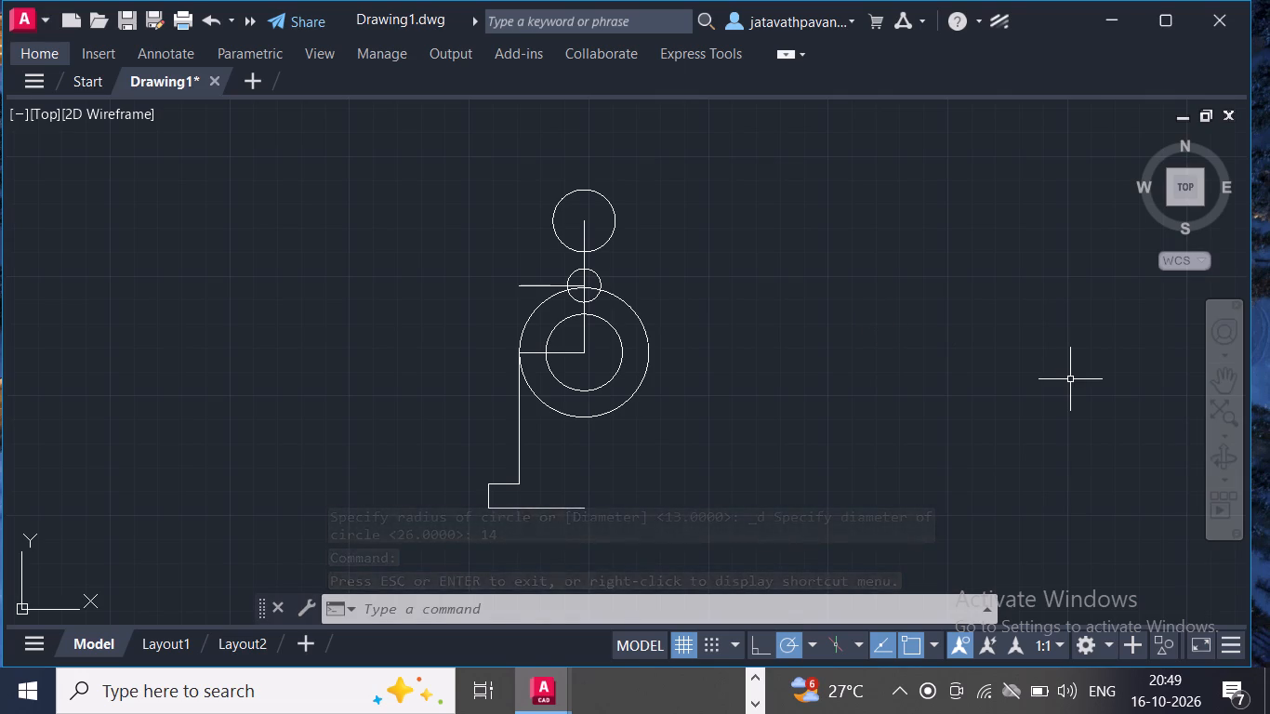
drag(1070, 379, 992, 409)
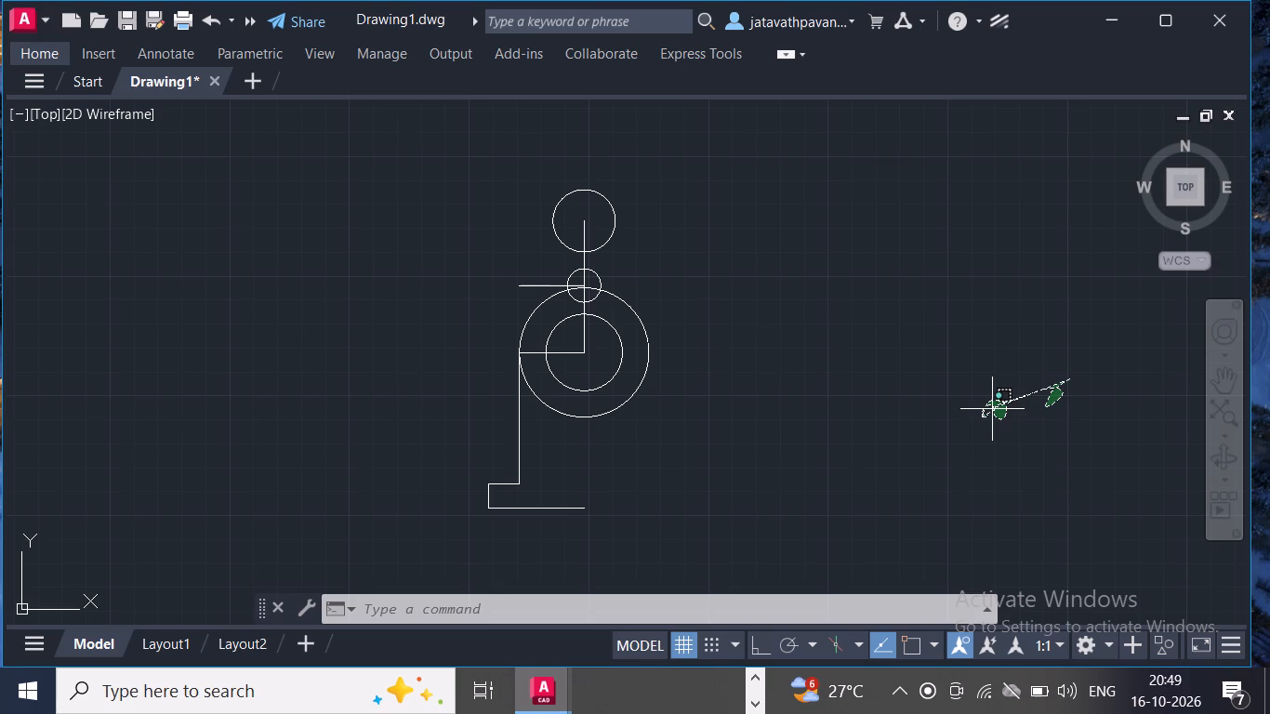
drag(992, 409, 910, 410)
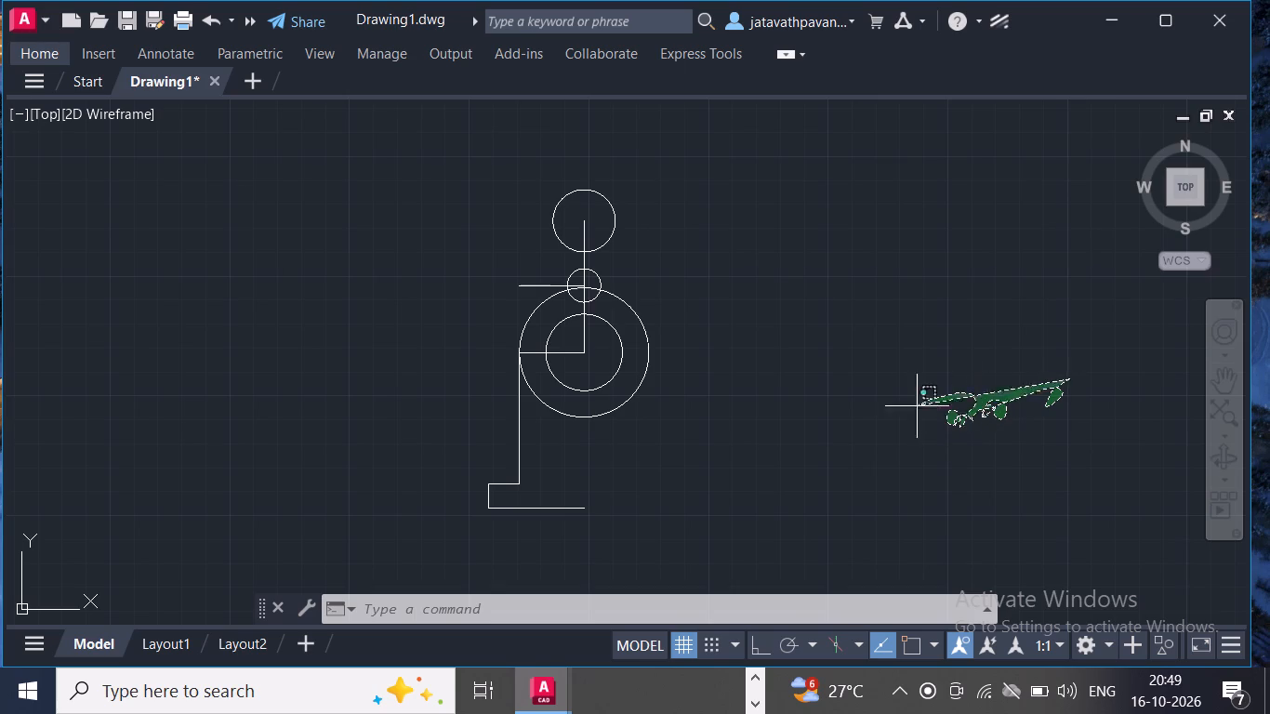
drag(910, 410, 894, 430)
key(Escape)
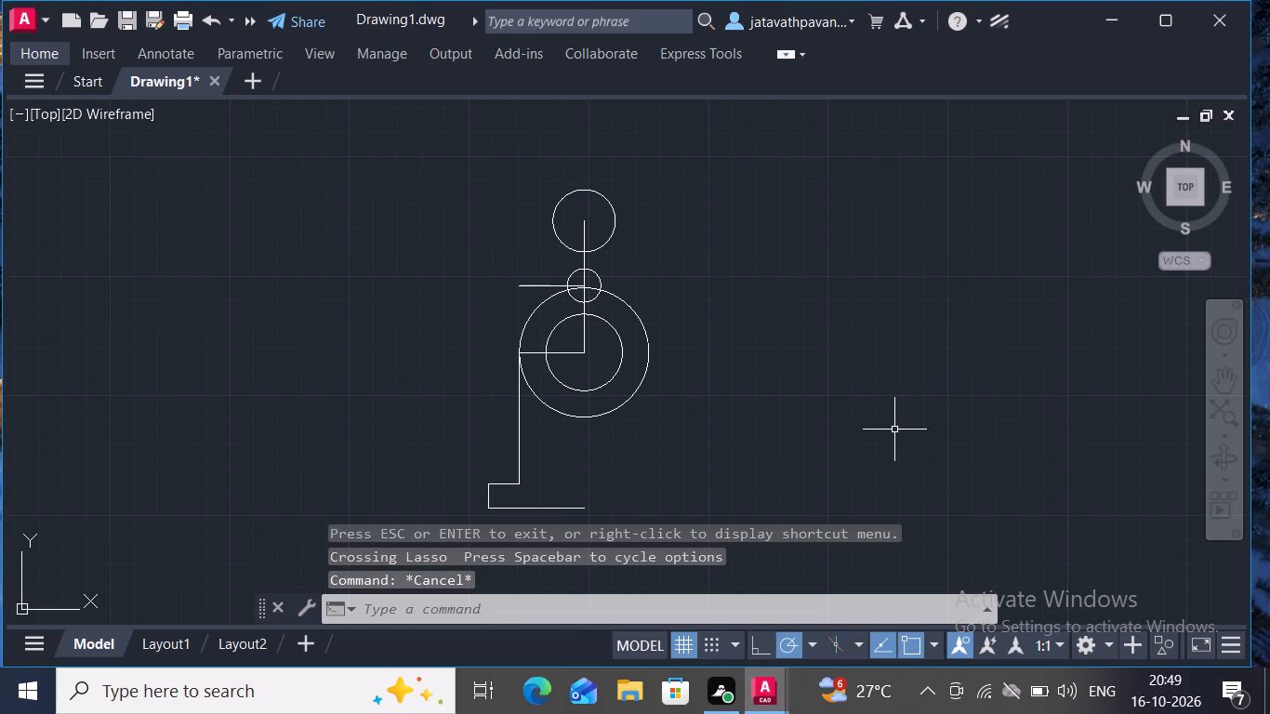
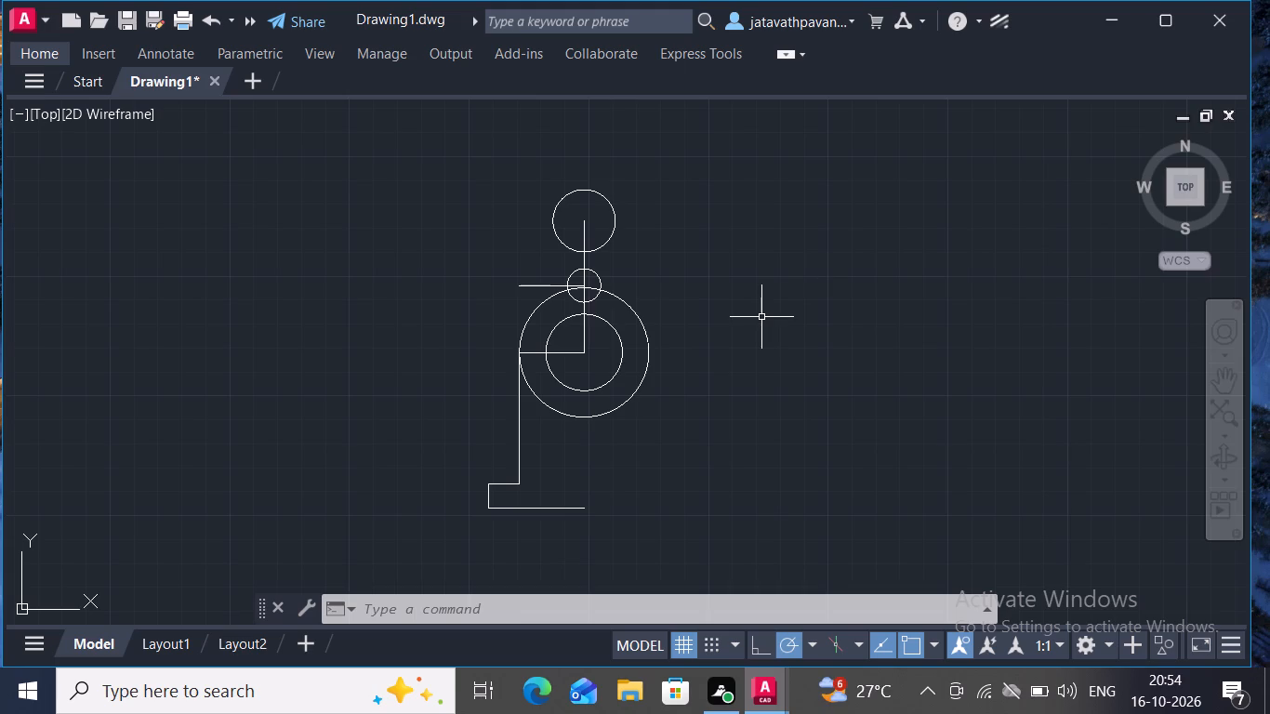
Draw a 27-unit horizontal line leftward from the centre of the 26-unit diameter circle.
click(48, 53)
click(35, 79)
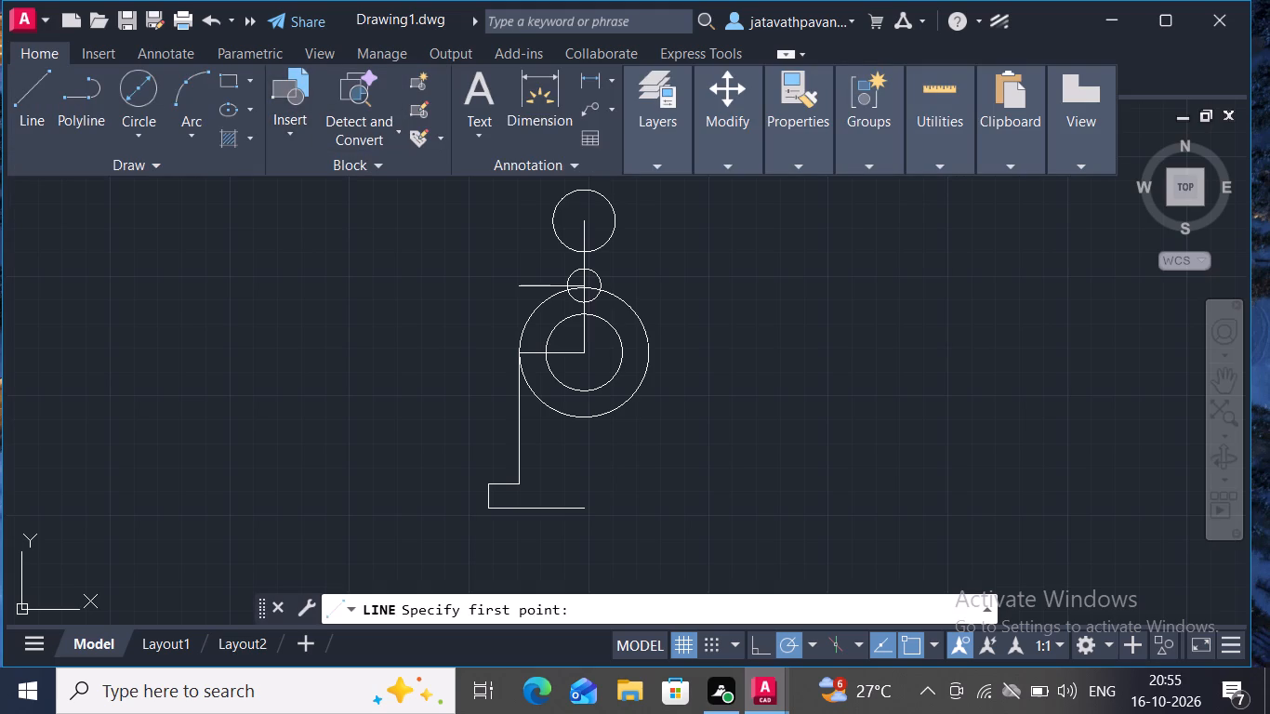
click(582, 218)
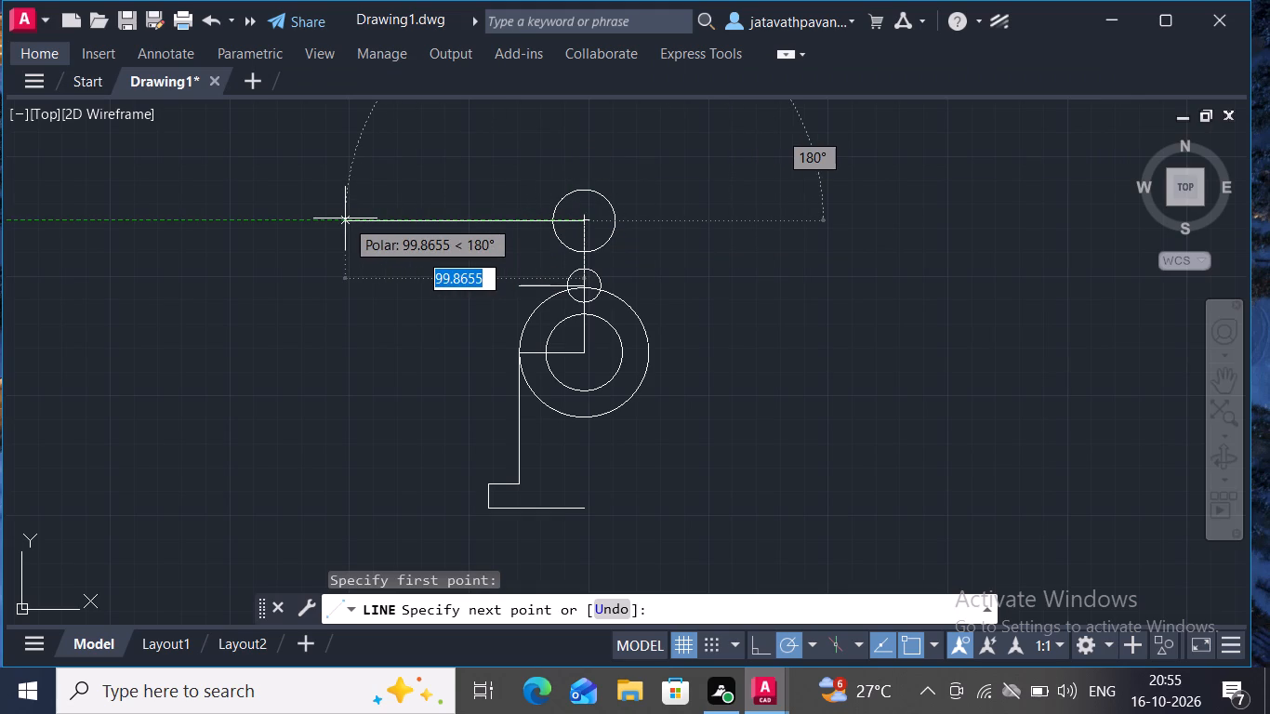
text(27)
key(Return)
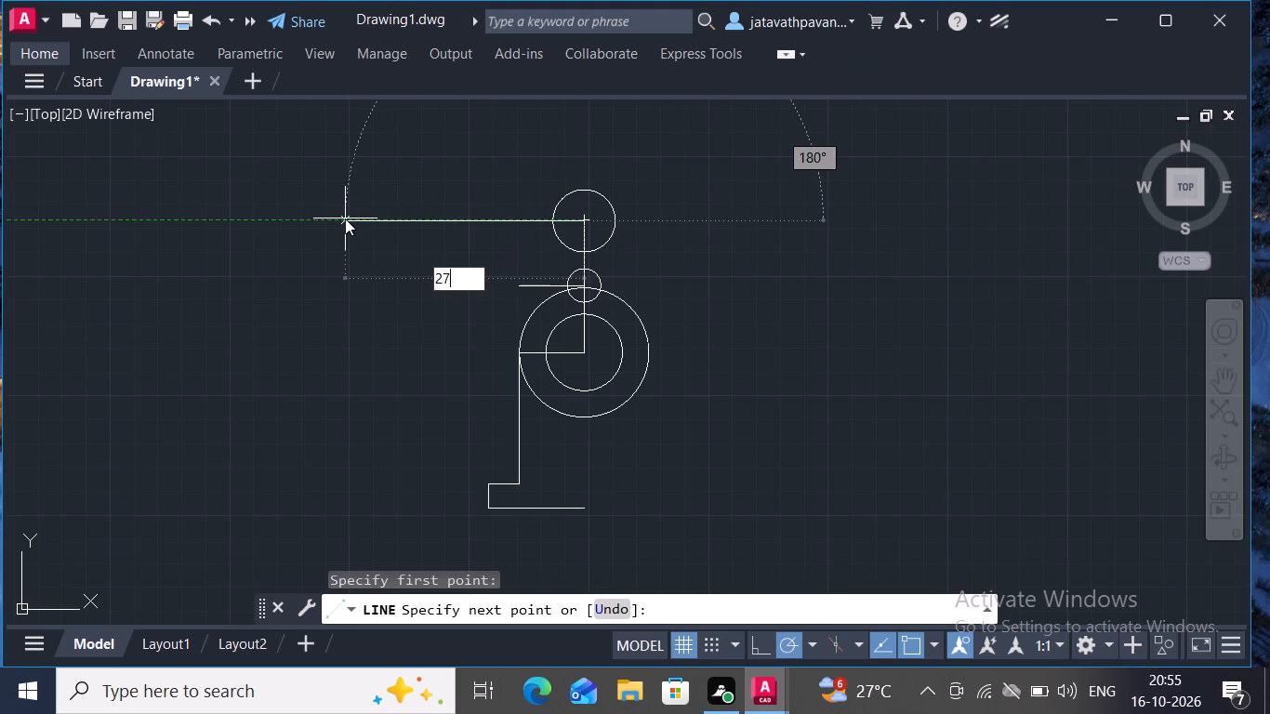
key(Escape)
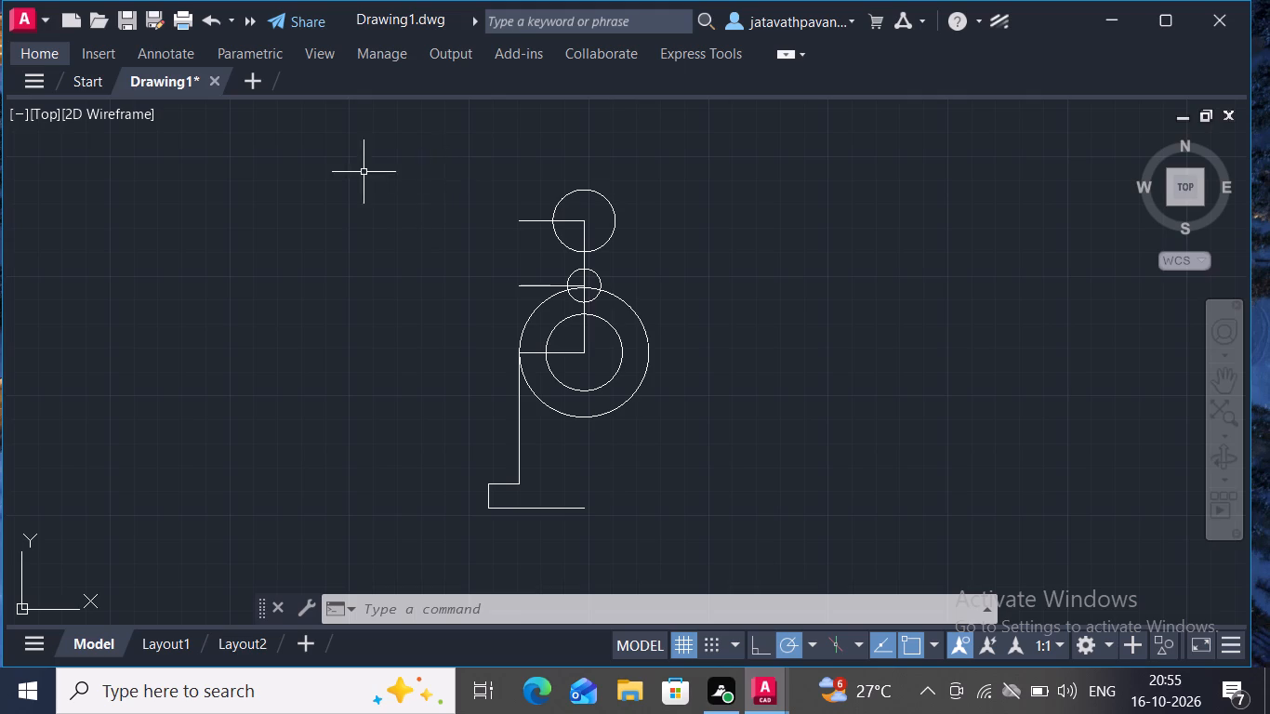
Draw a 14-unit diameter circle centred on the left endpoint of the top 27-unit horizontal line.
click(35, 50)
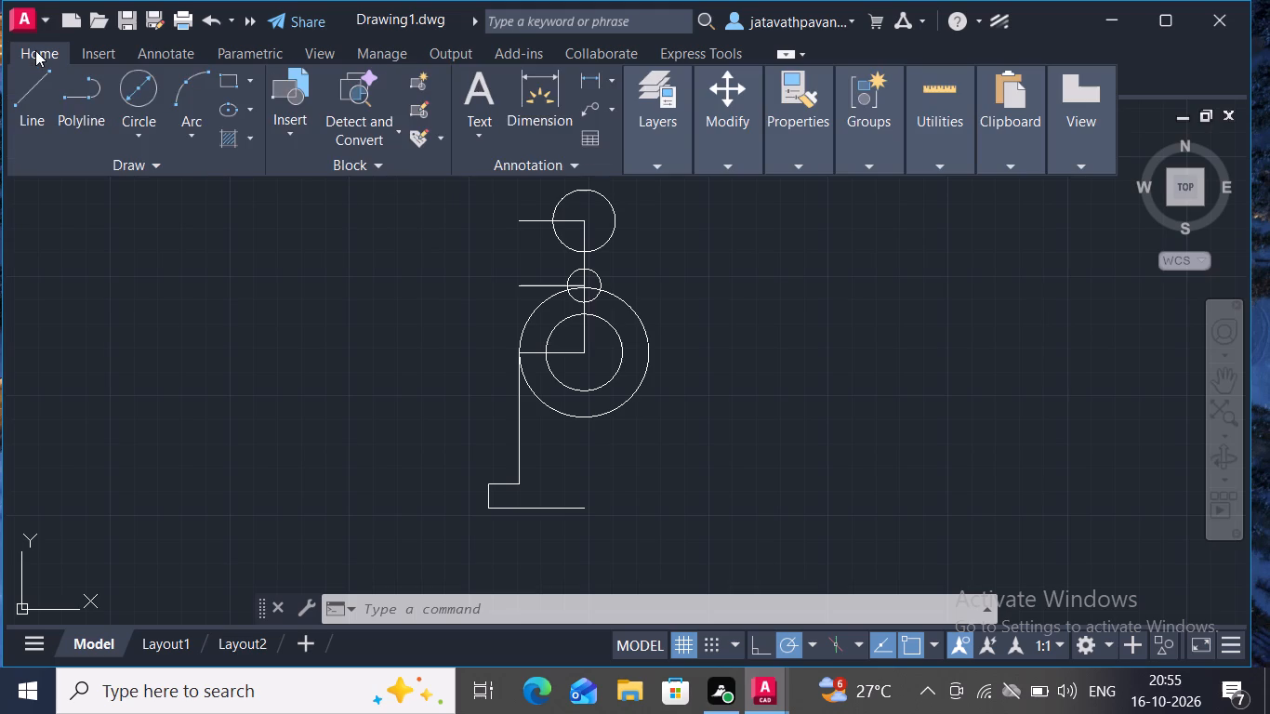
click(146, 120)
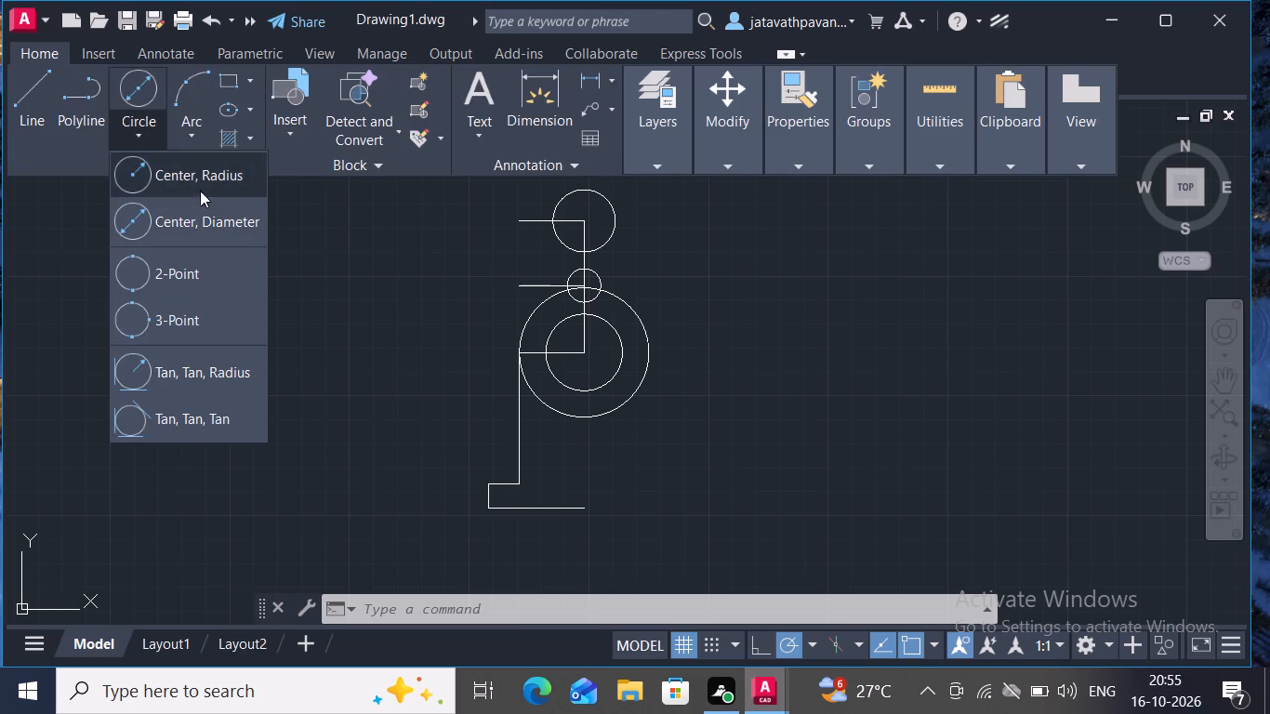
click(208, 214)
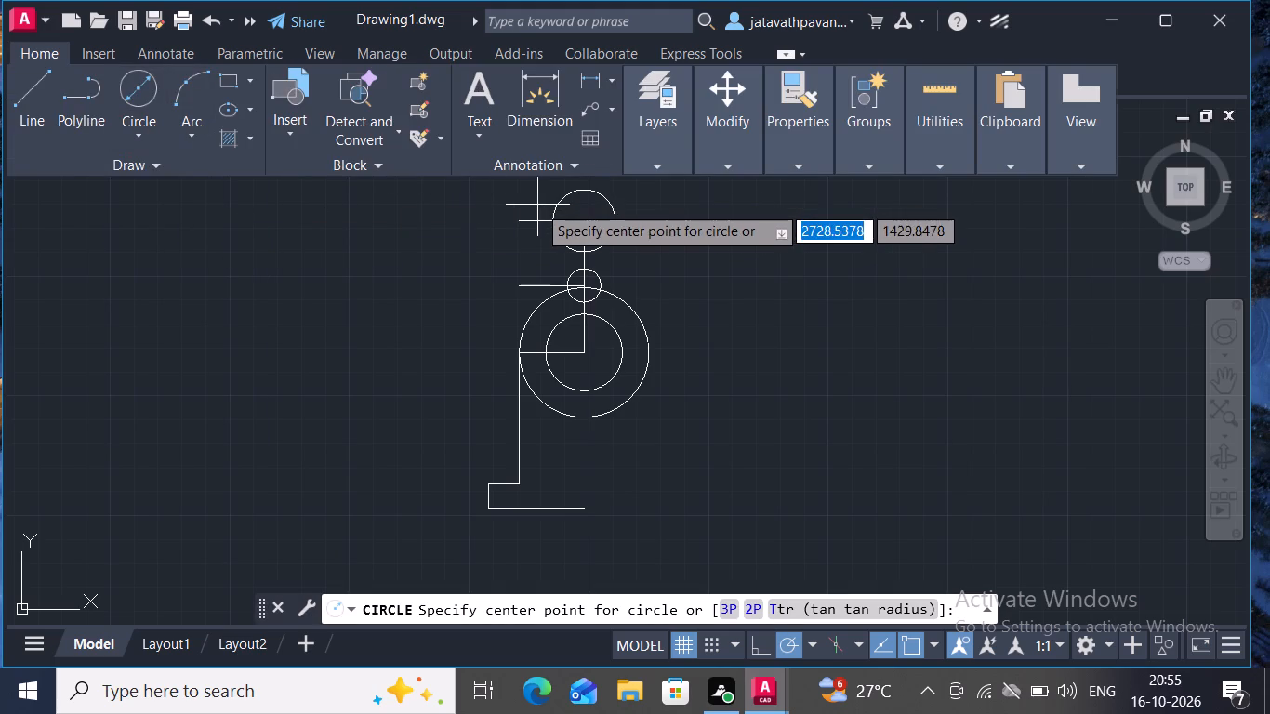
click(521, 220)
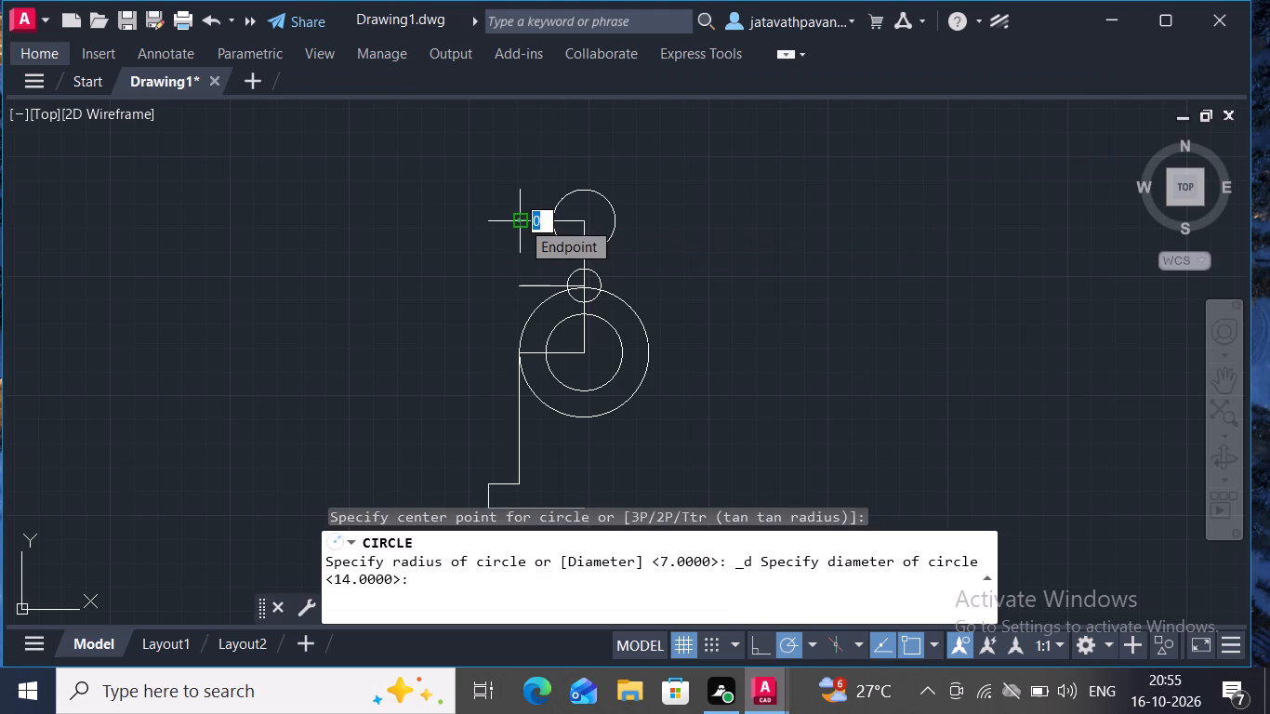
text(14)
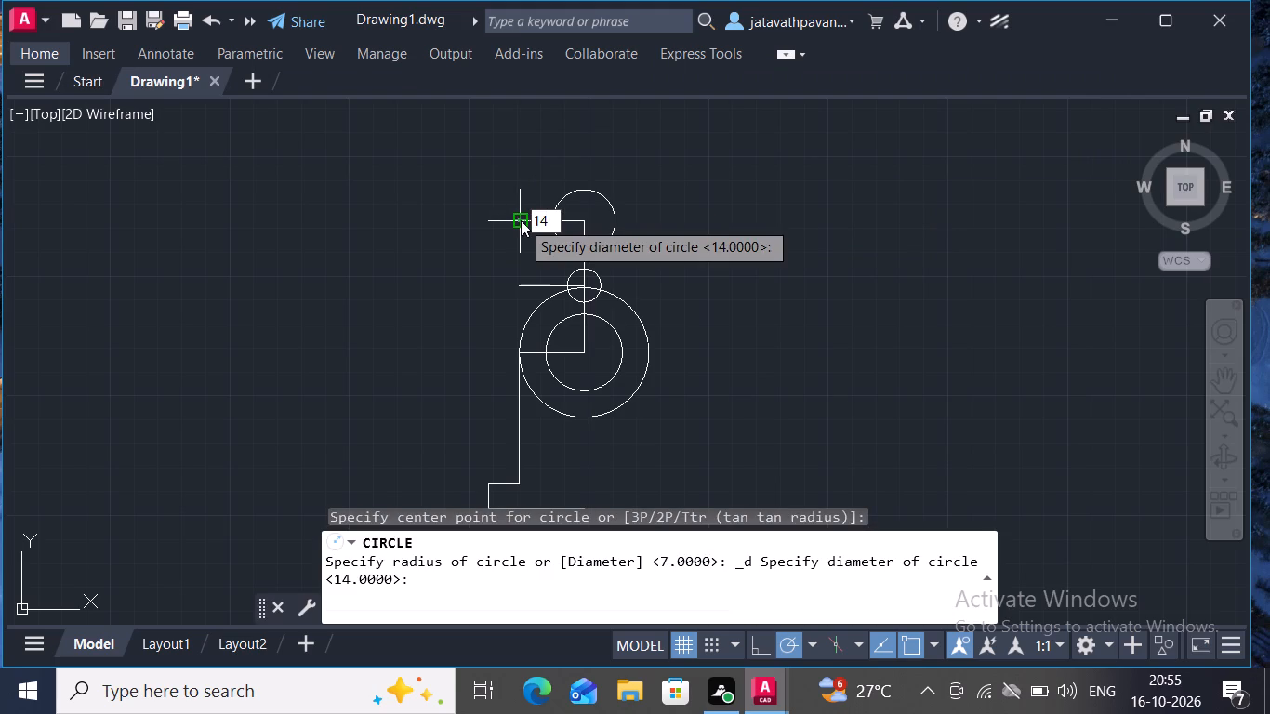
key(Return)
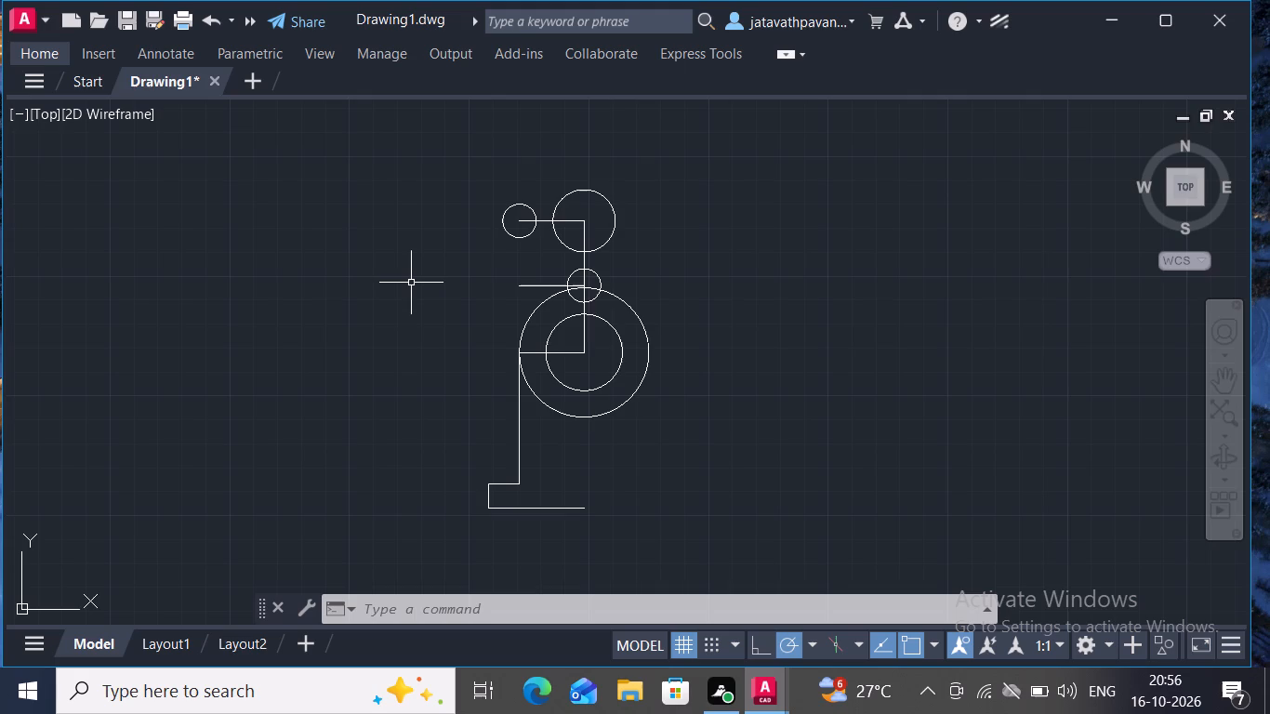
Draw a concentric circle of radius 22 around the 26-unit diameter circle.
click(39, 46)
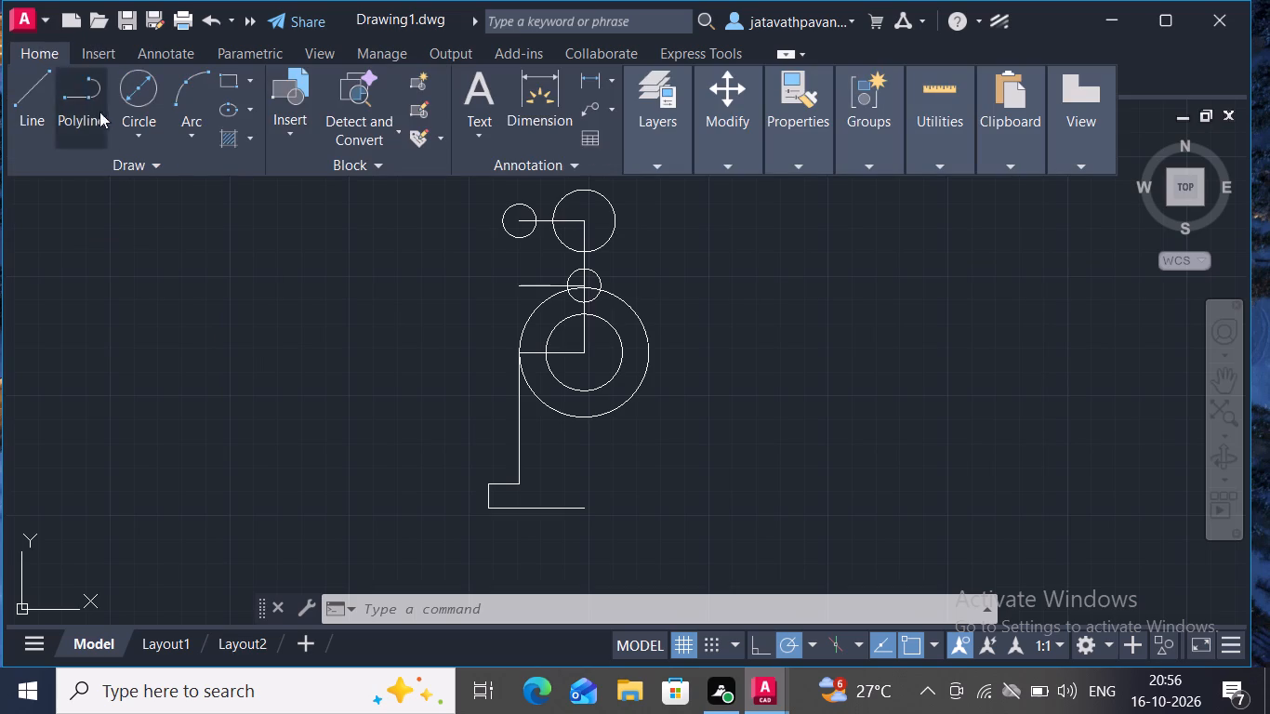
click(135, 140)
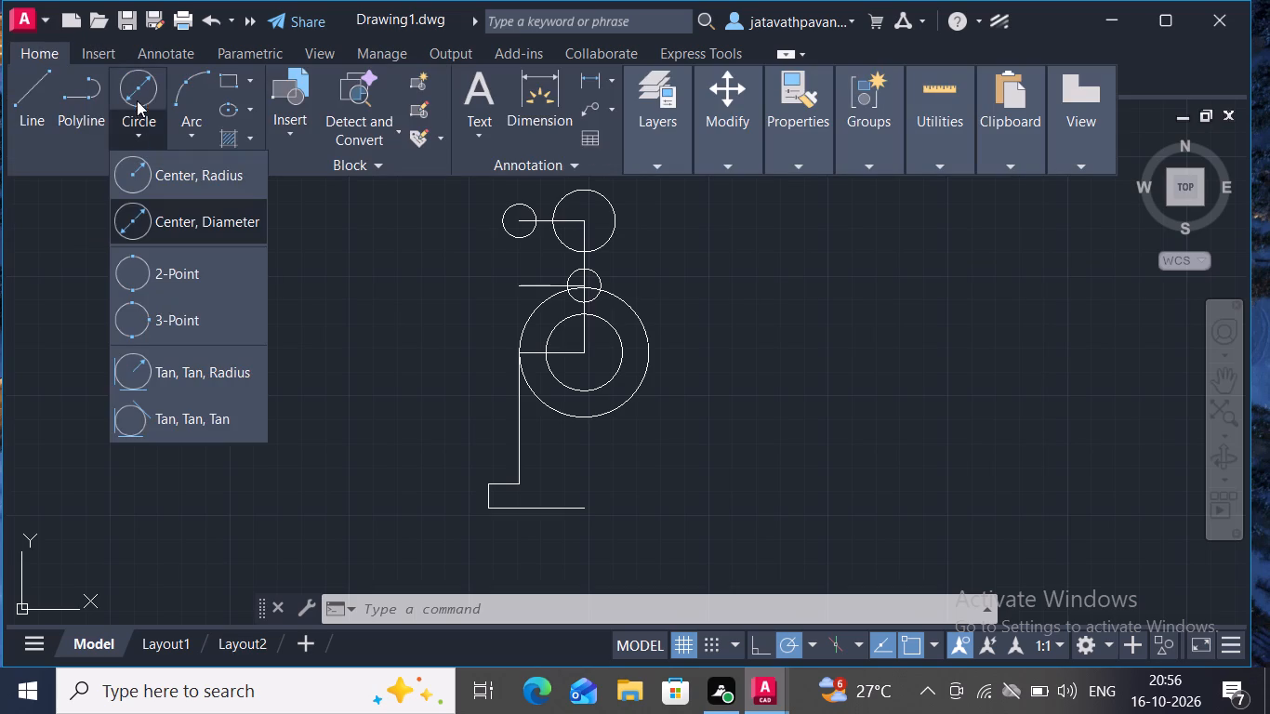
click(189, 165)
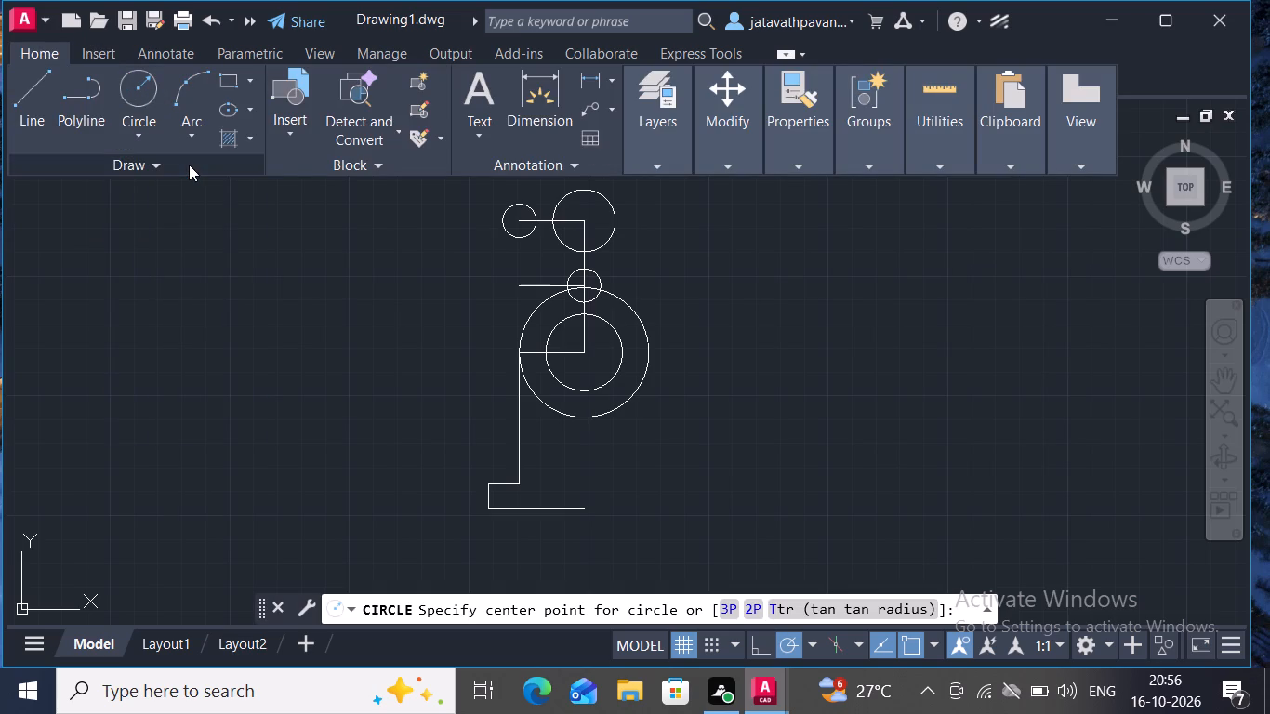
click(589, 216)
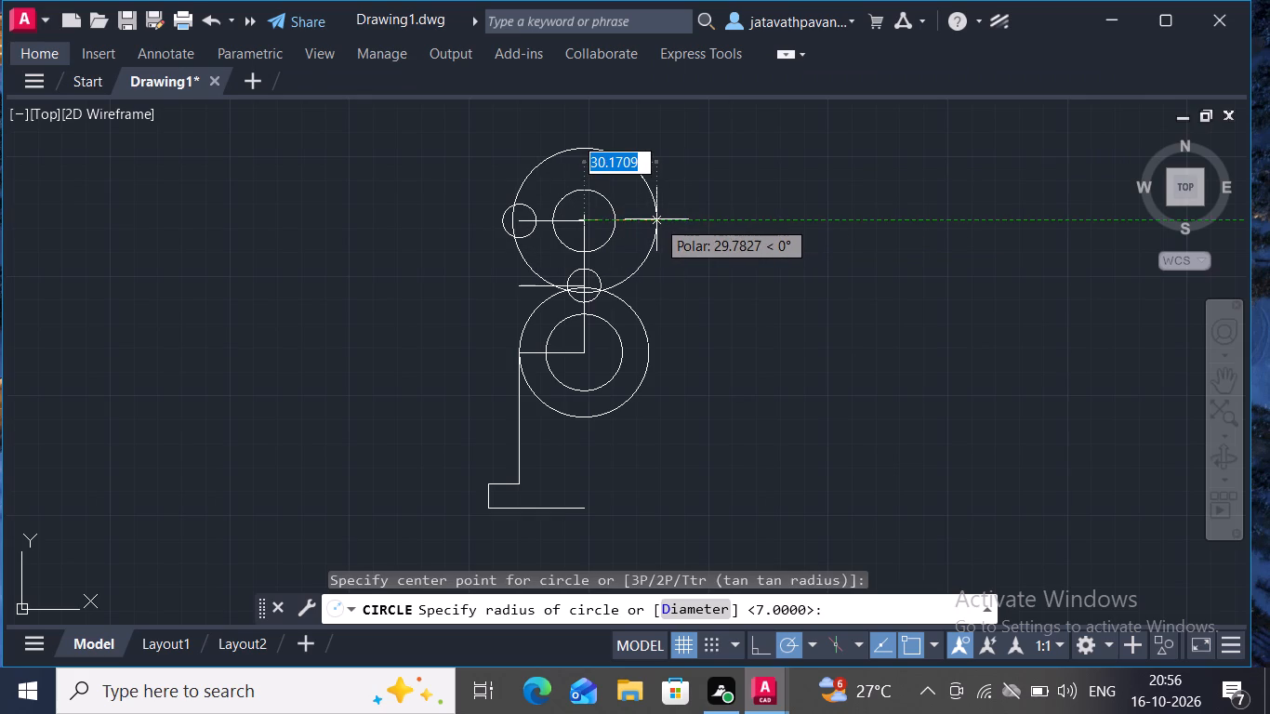
text(22)
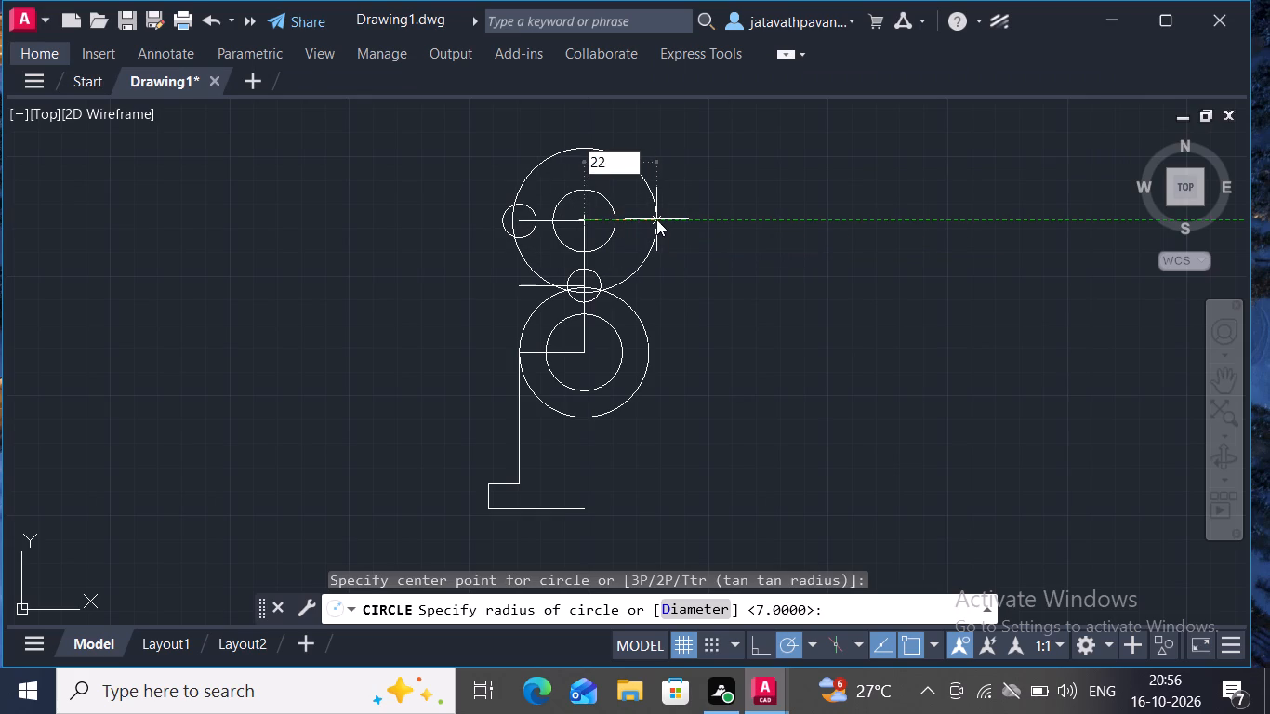
key(Return)
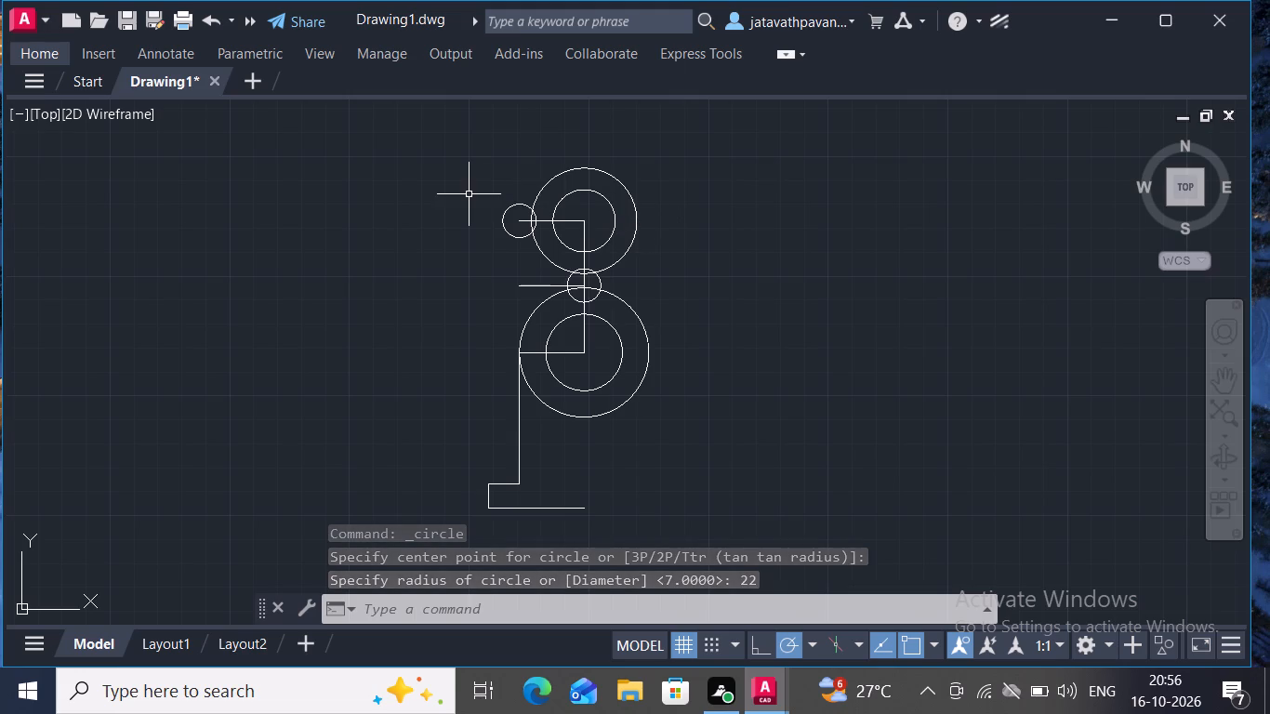
Draw a concentric circle of radius 13 around the upper-left 14-unit diameter circle.
click(35, 81)
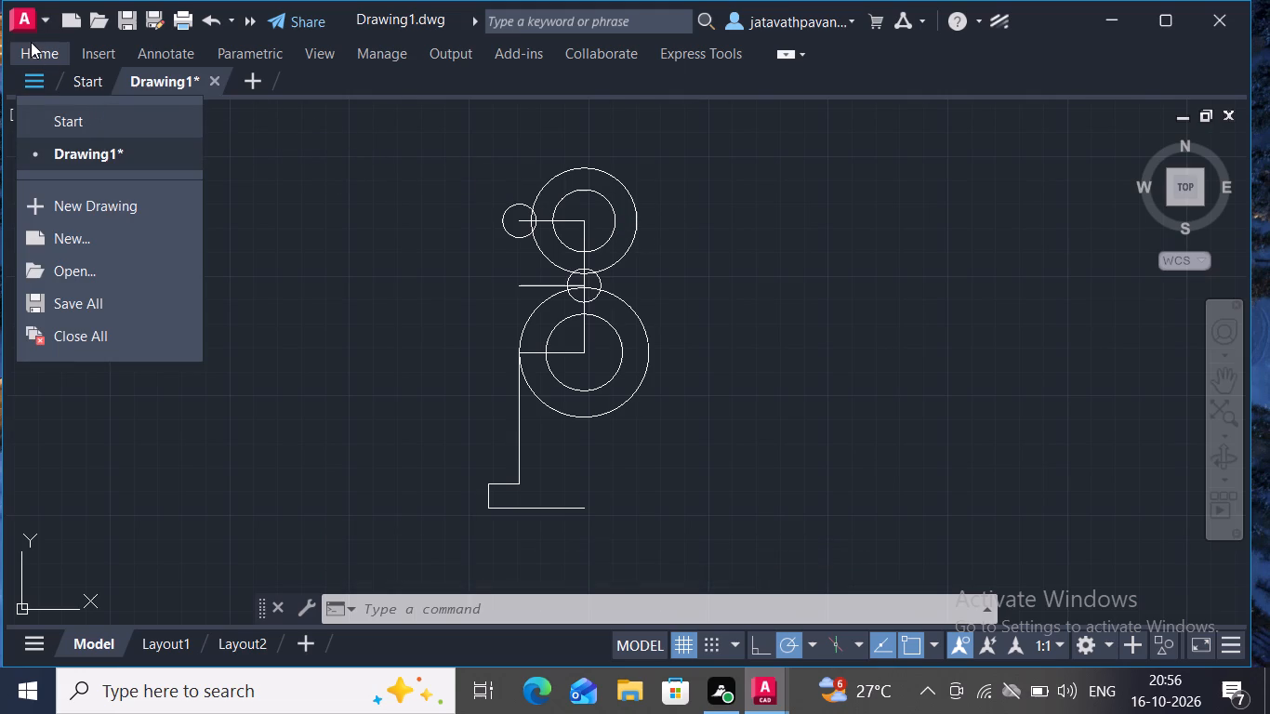
click(31, 42)
click(35, 46)
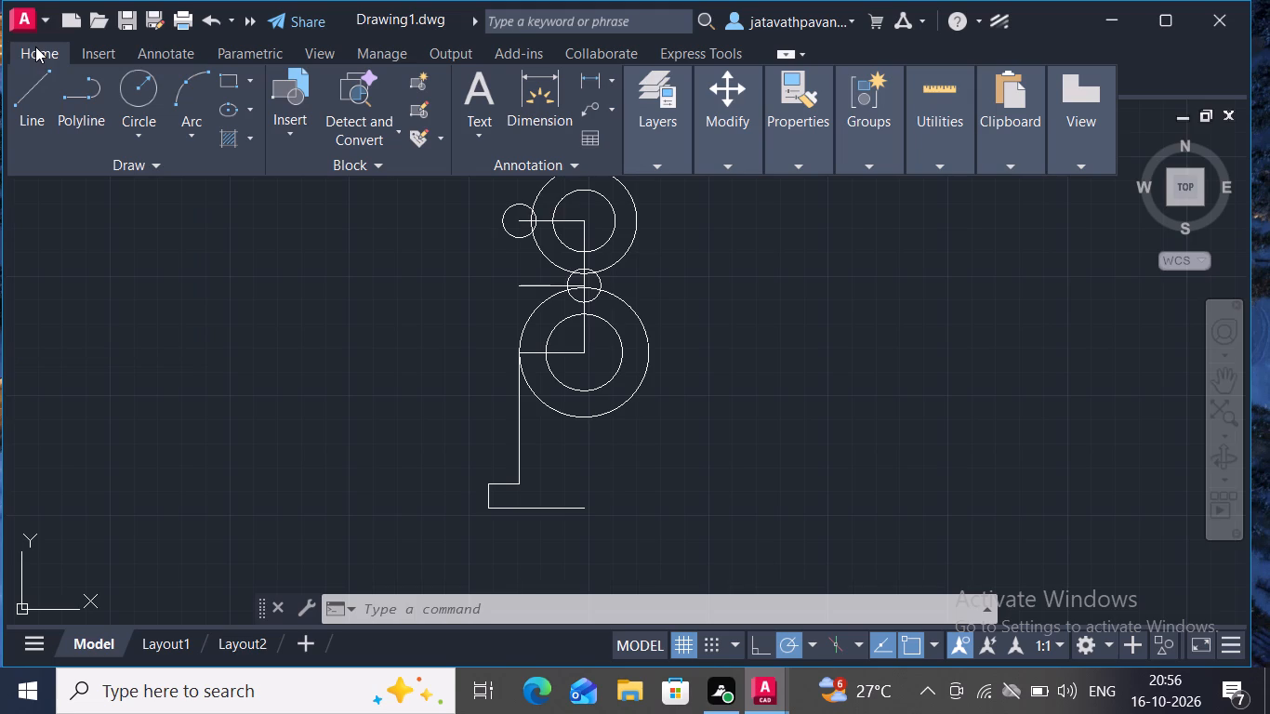
click(139, 90)
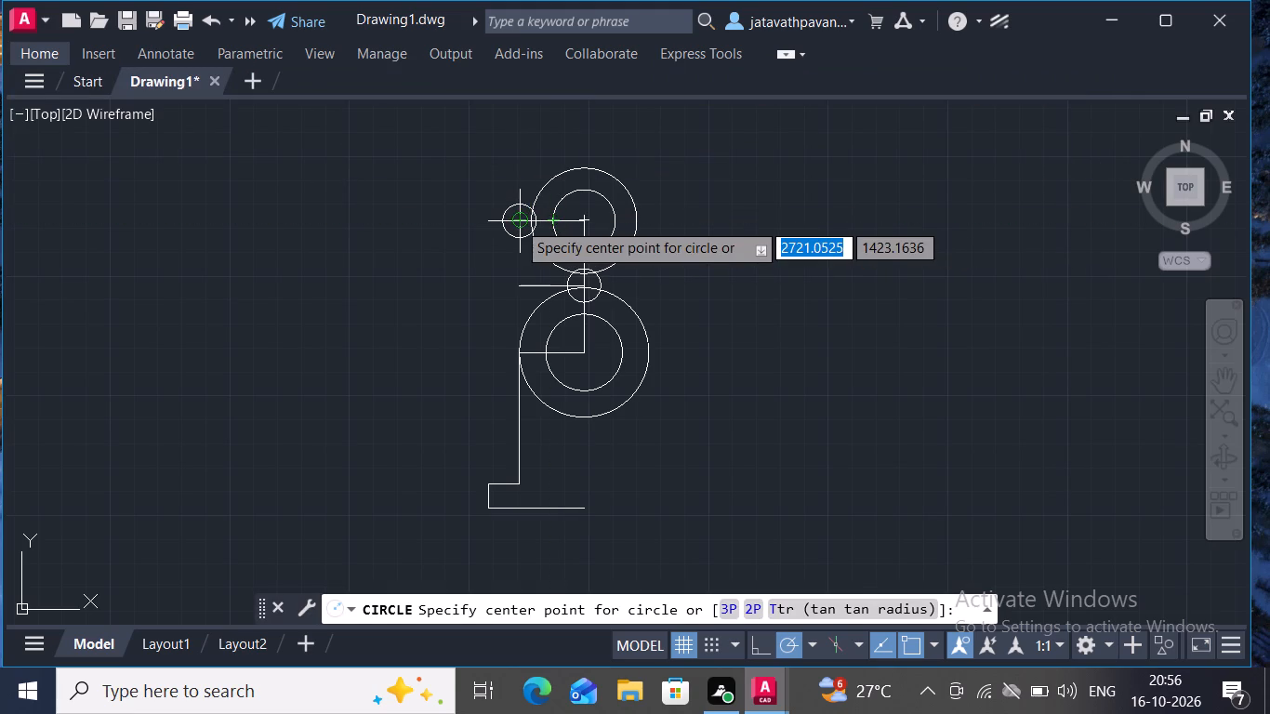
click(517, 221)
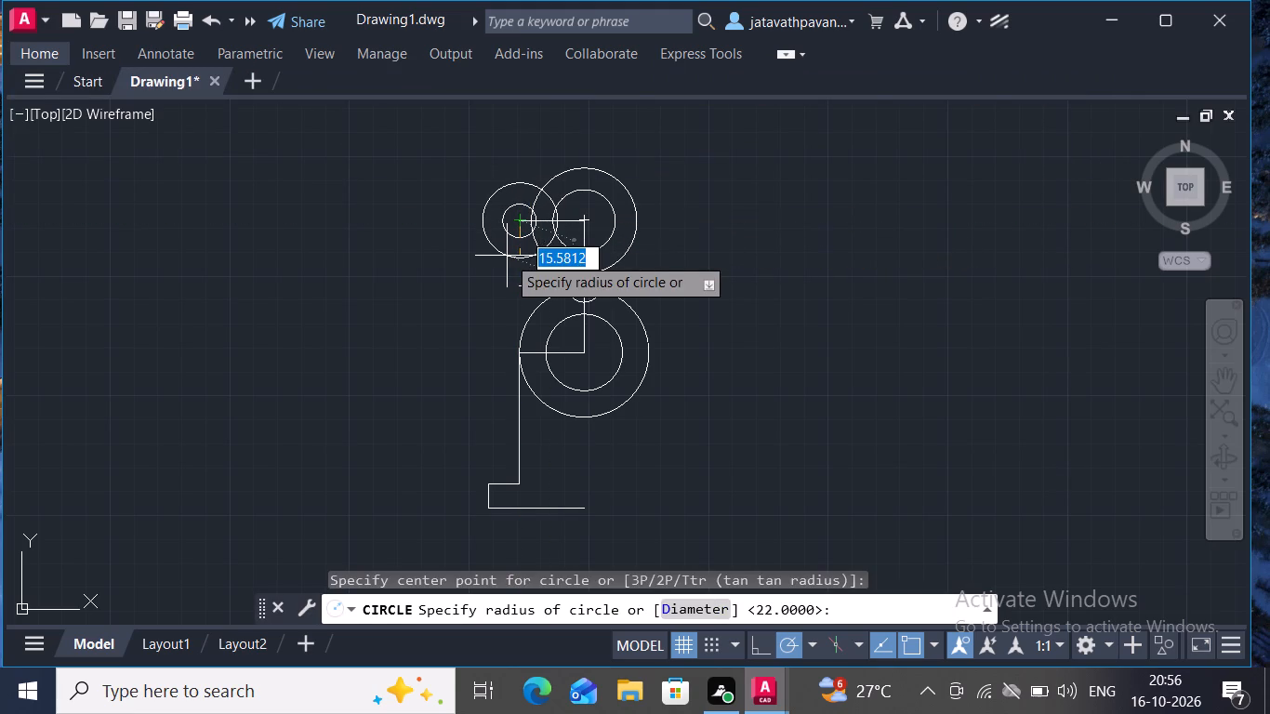
text(13)
key(Return)
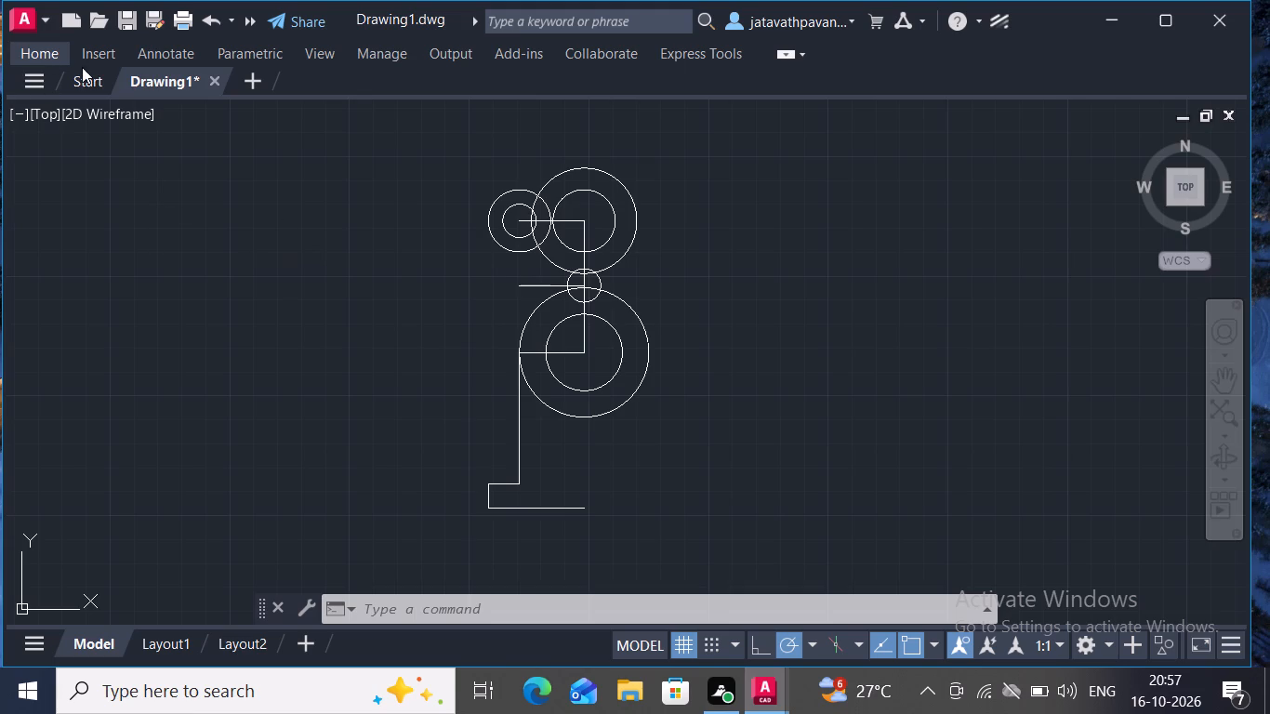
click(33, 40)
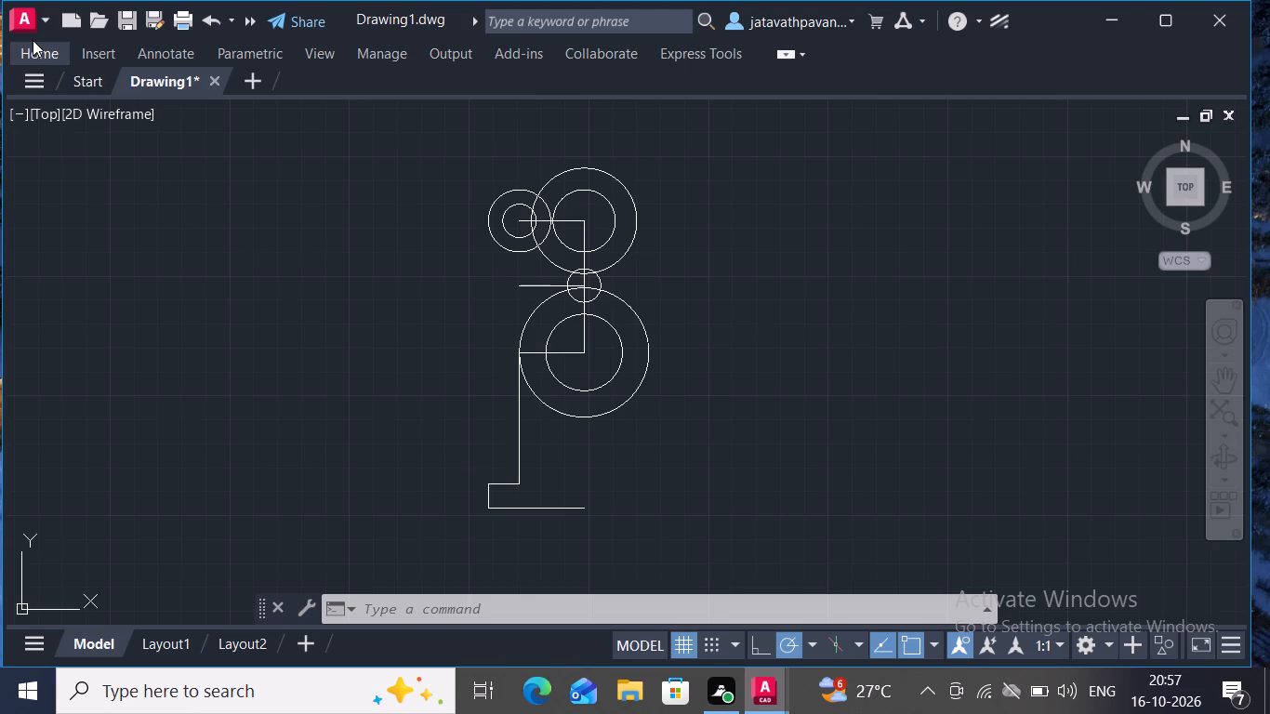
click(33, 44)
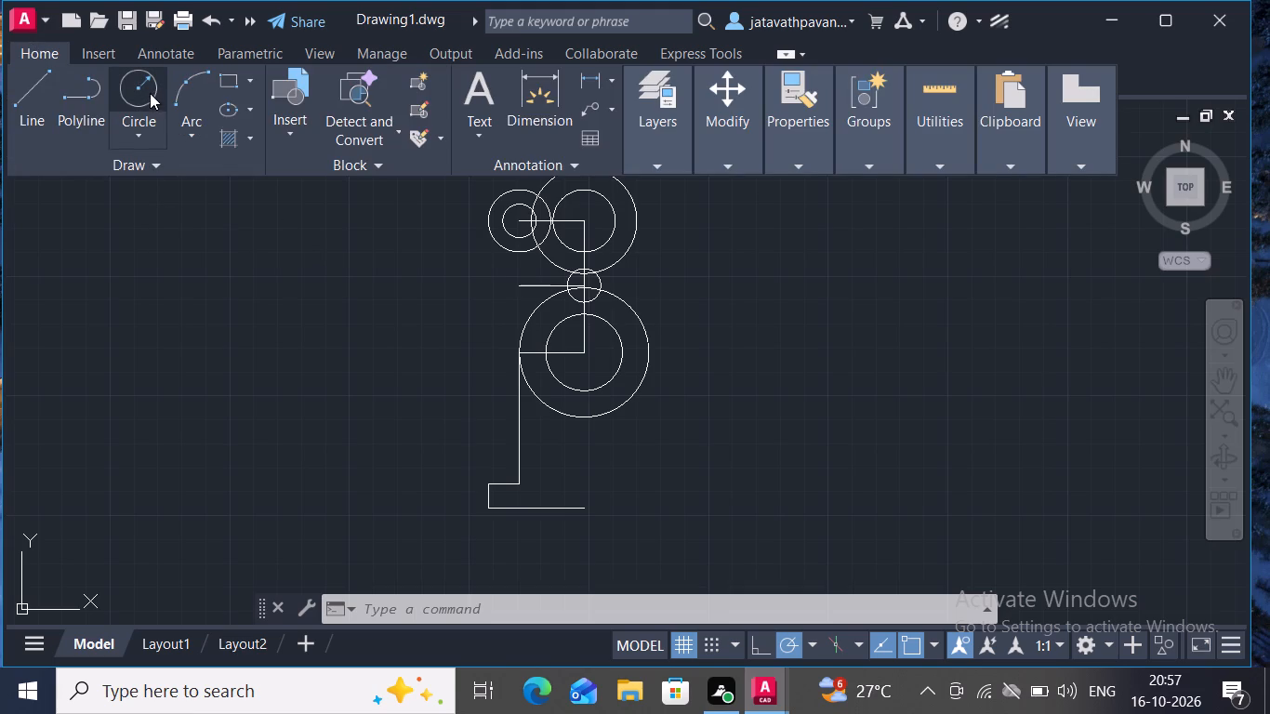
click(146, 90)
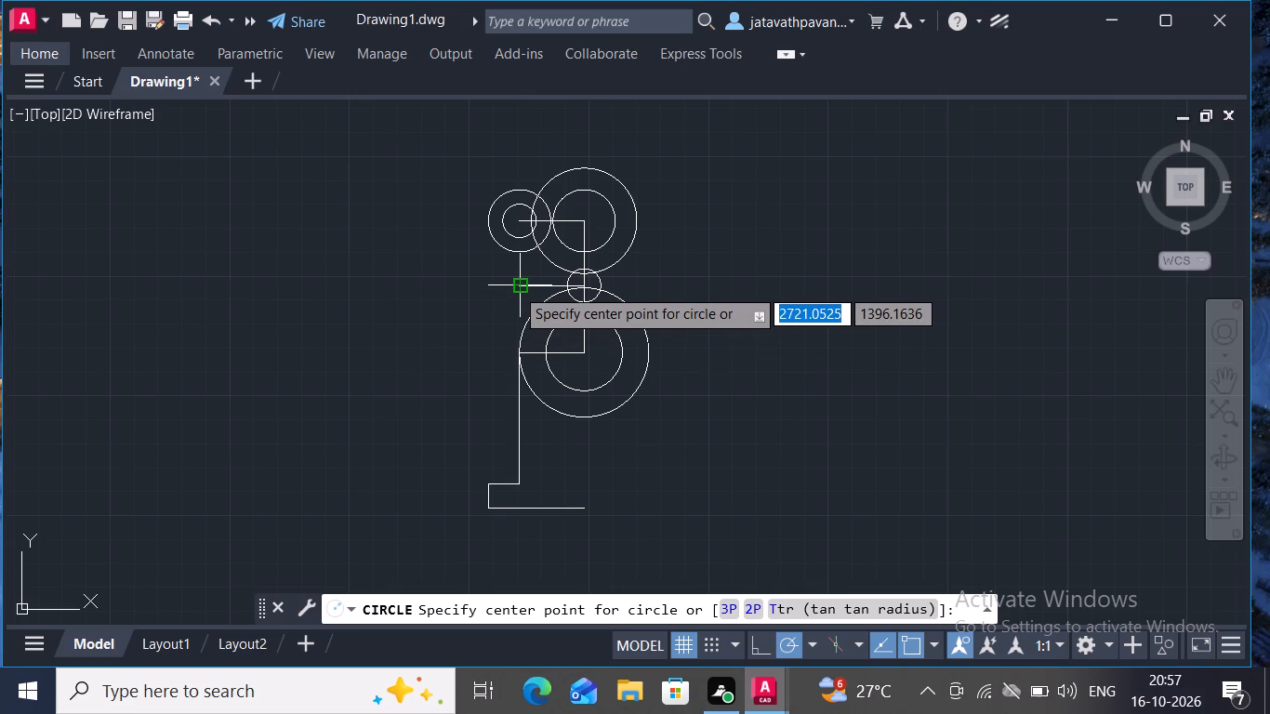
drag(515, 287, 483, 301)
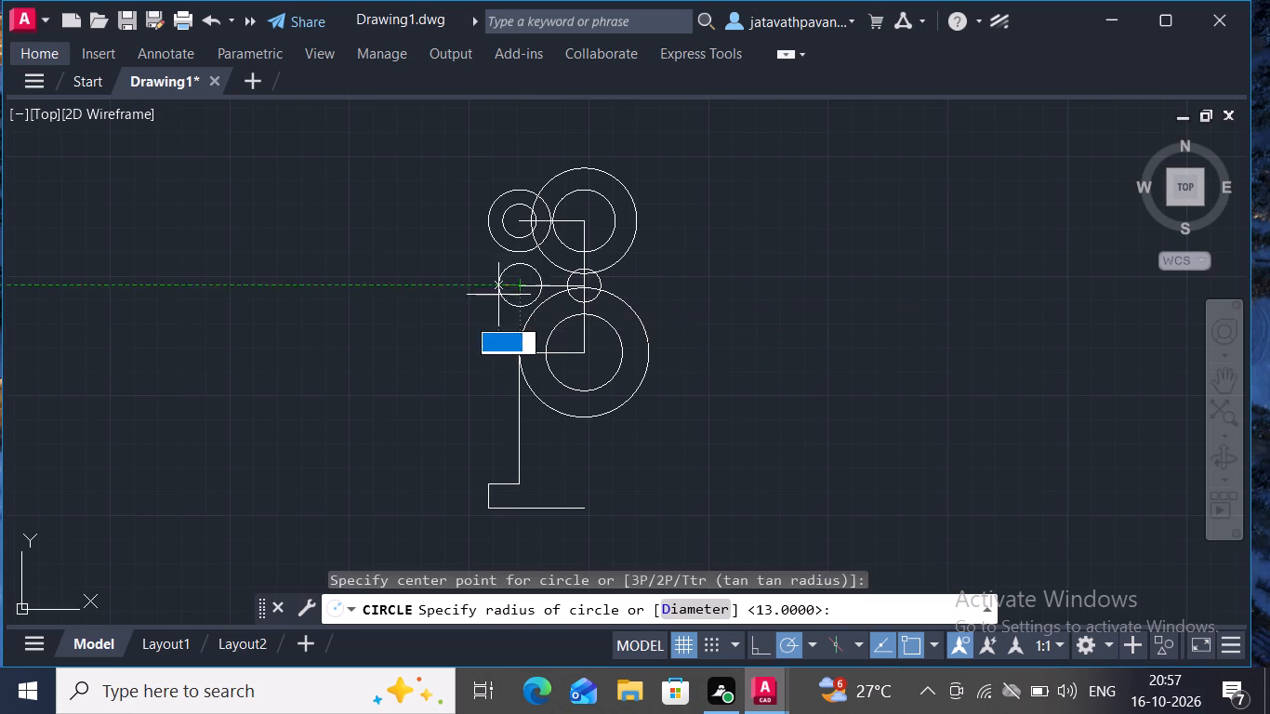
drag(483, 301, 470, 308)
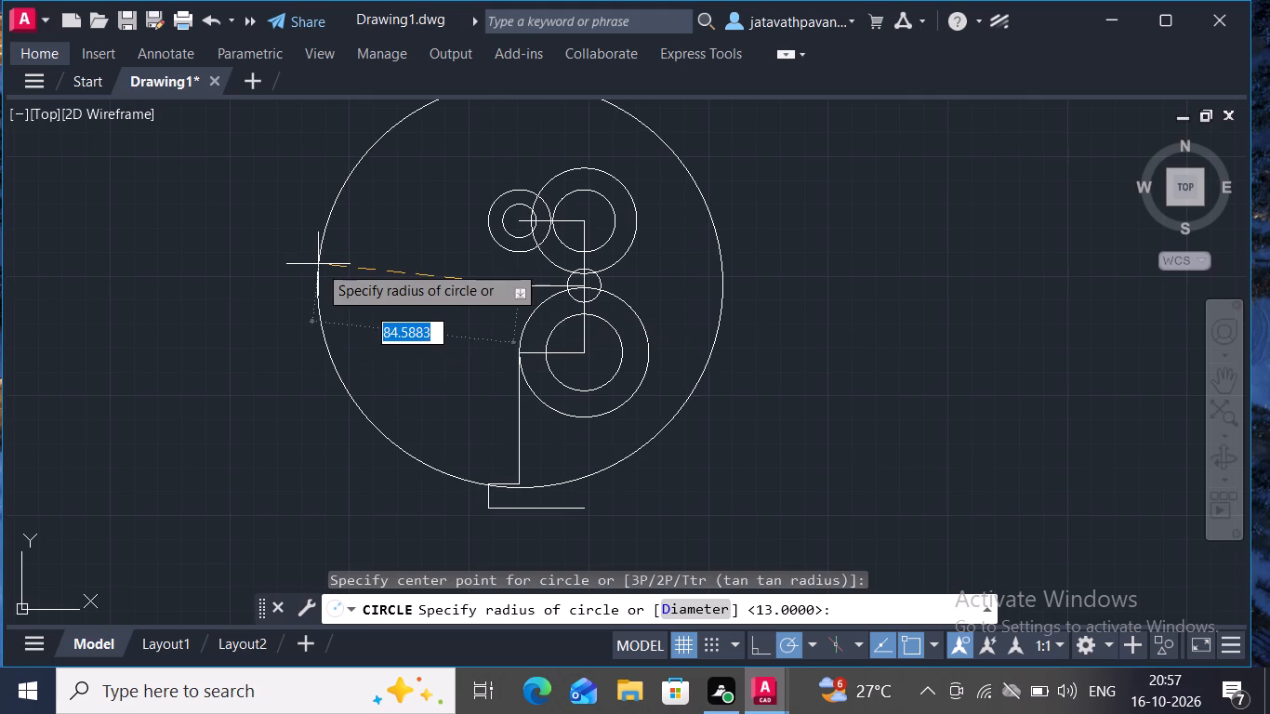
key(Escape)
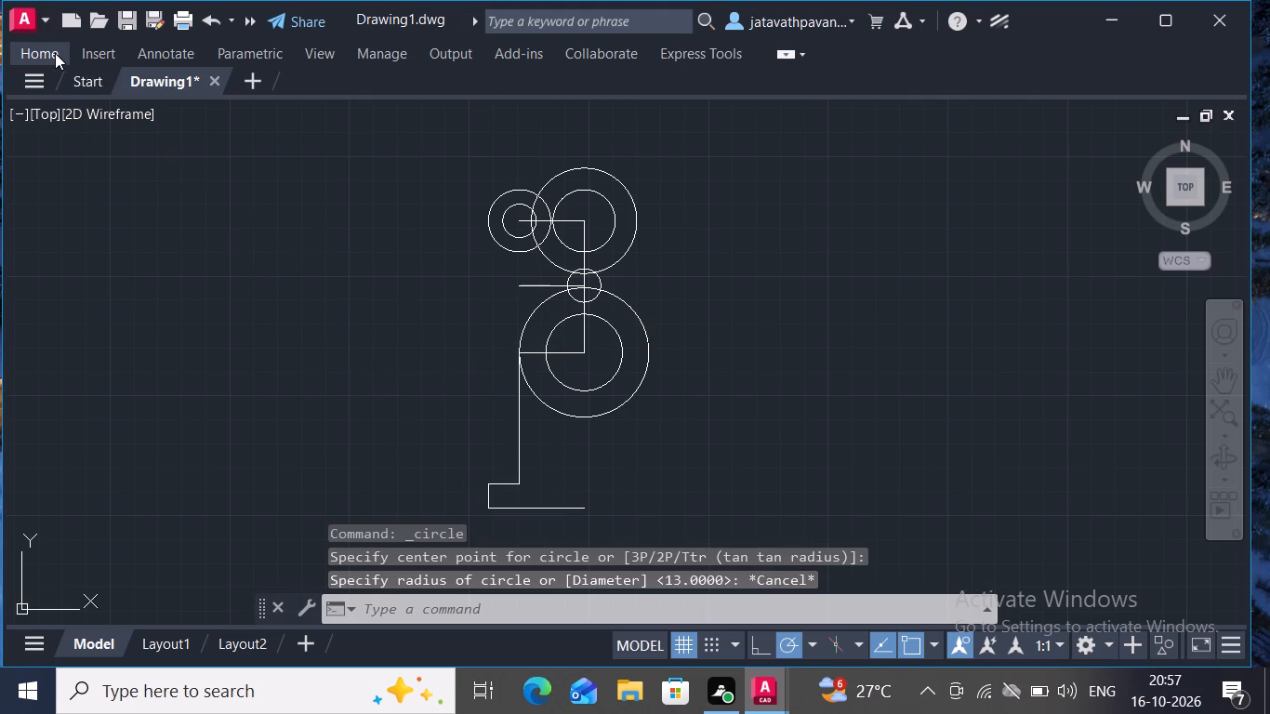
Draw a radius 16 circle tangent to the upper-left radius 13 circle and the large lower outer circle using Tan, Tan, Radius.
click(55, 51)
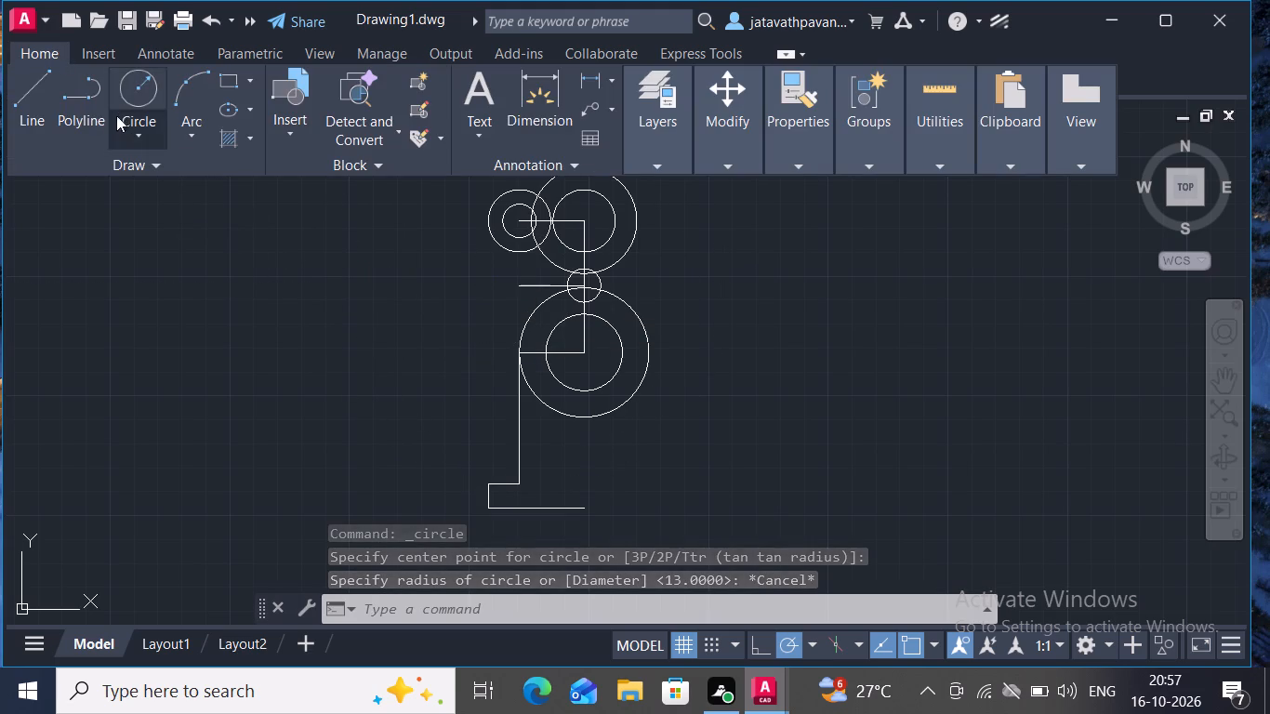
click(127, 123)
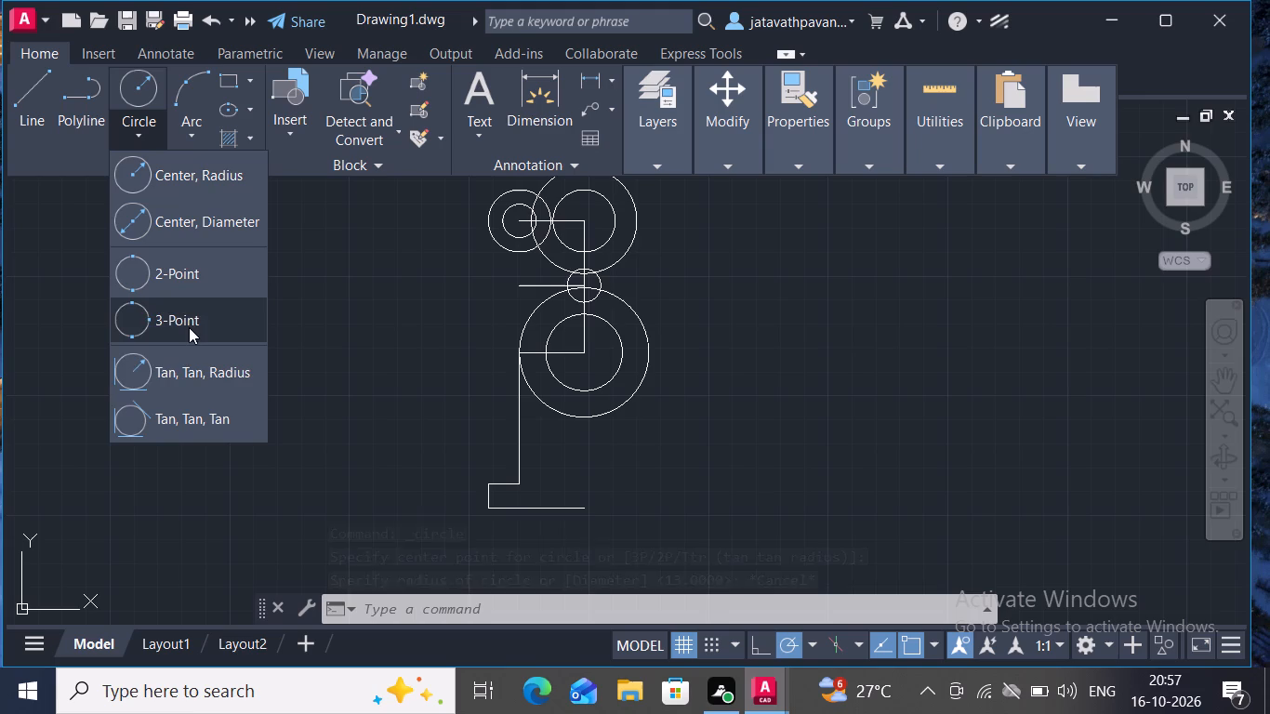
click(195, 381)
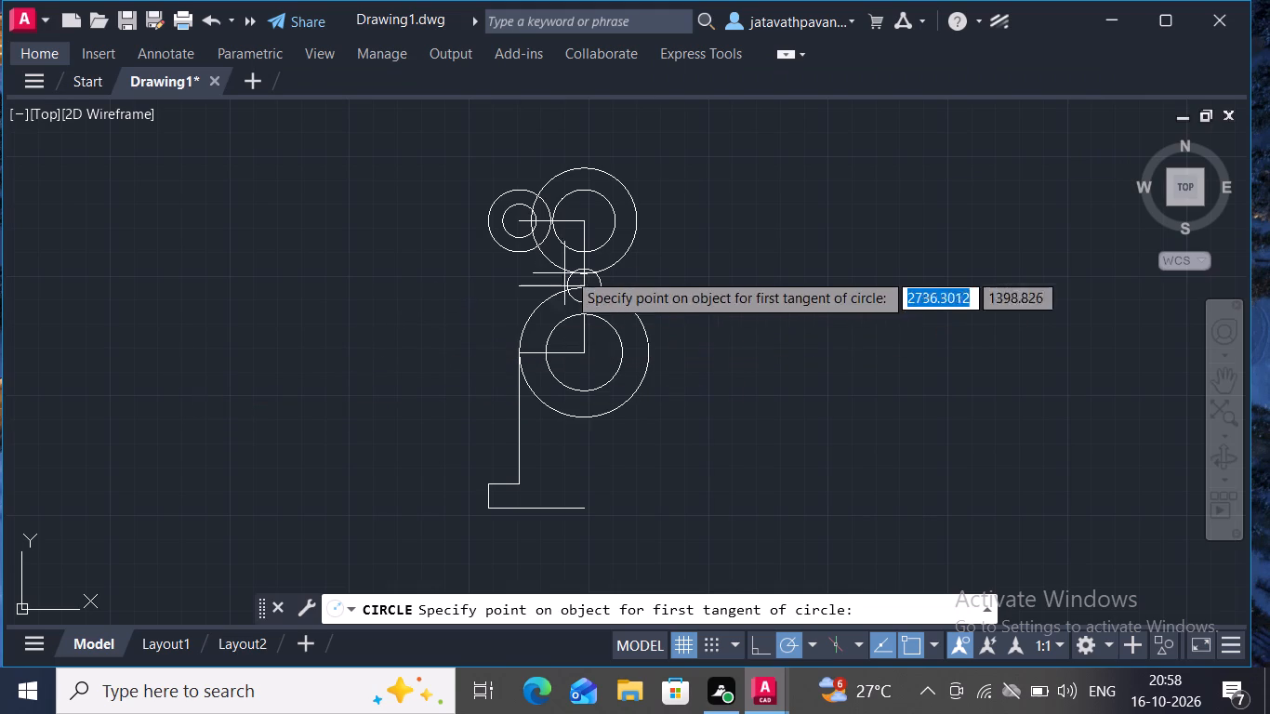
click(522, 256)
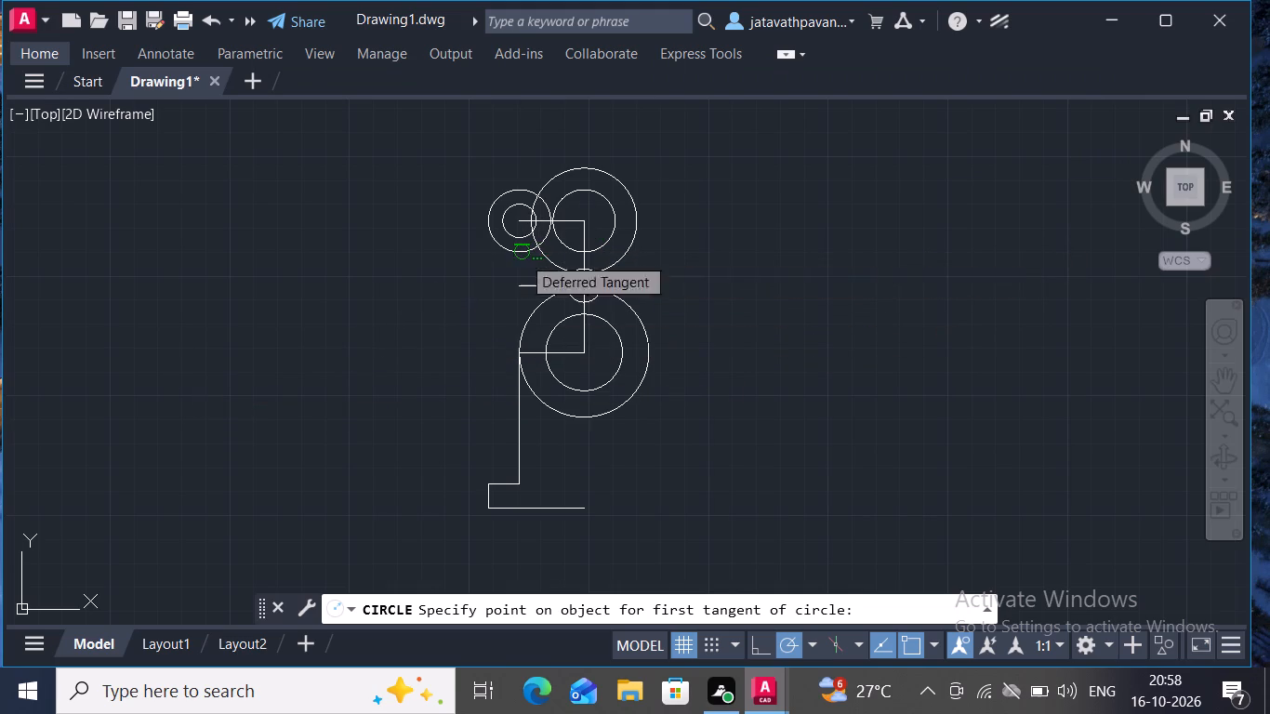
click(534, 309)
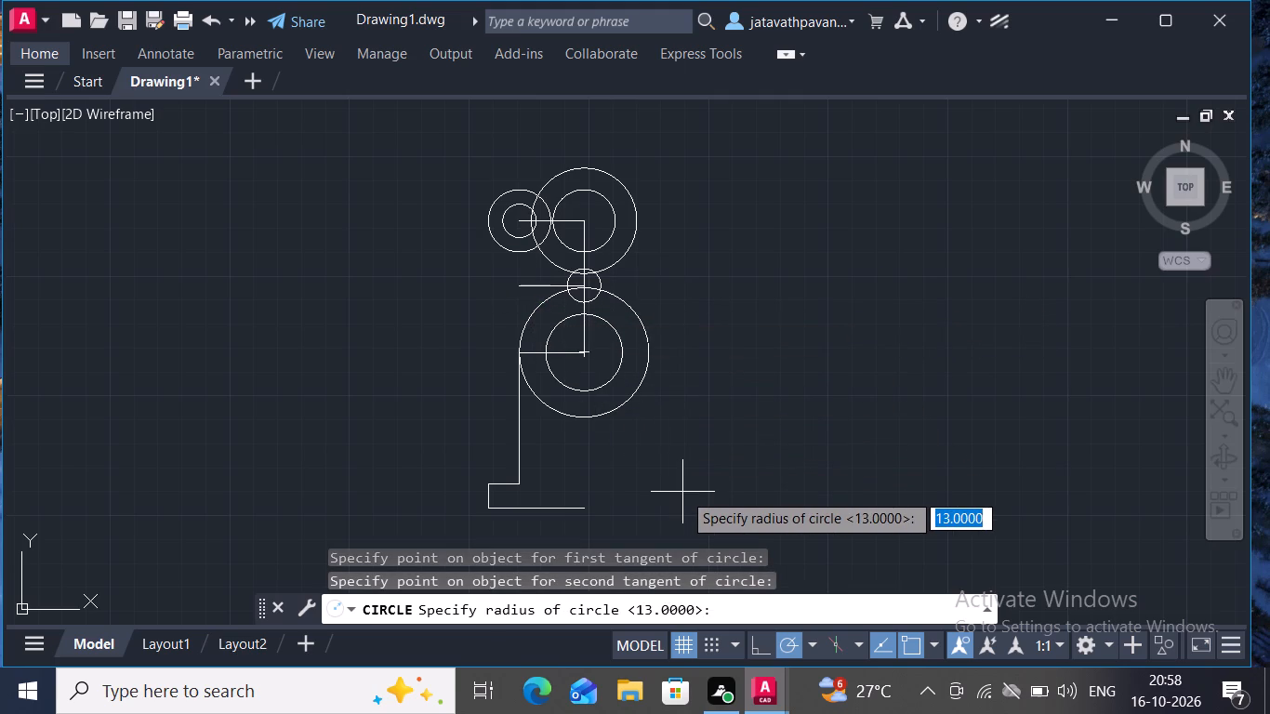
click(723, 608)
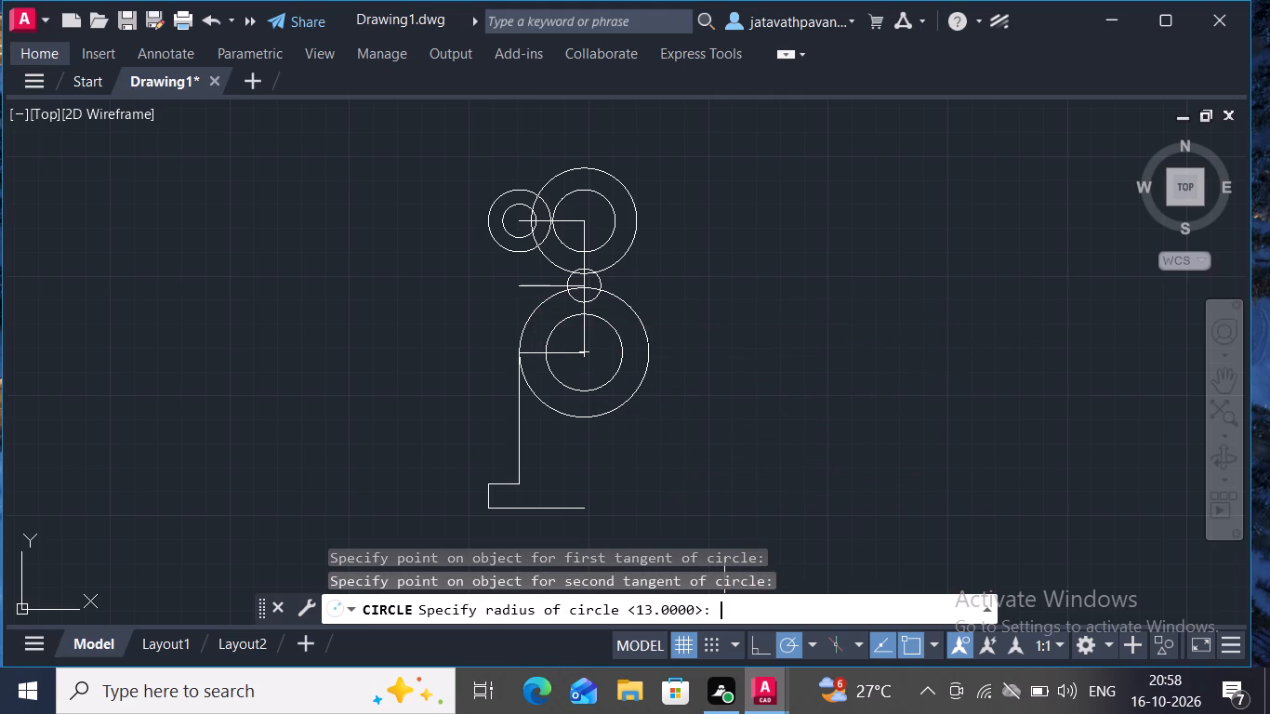
key(1)
key(6)
key(Return)
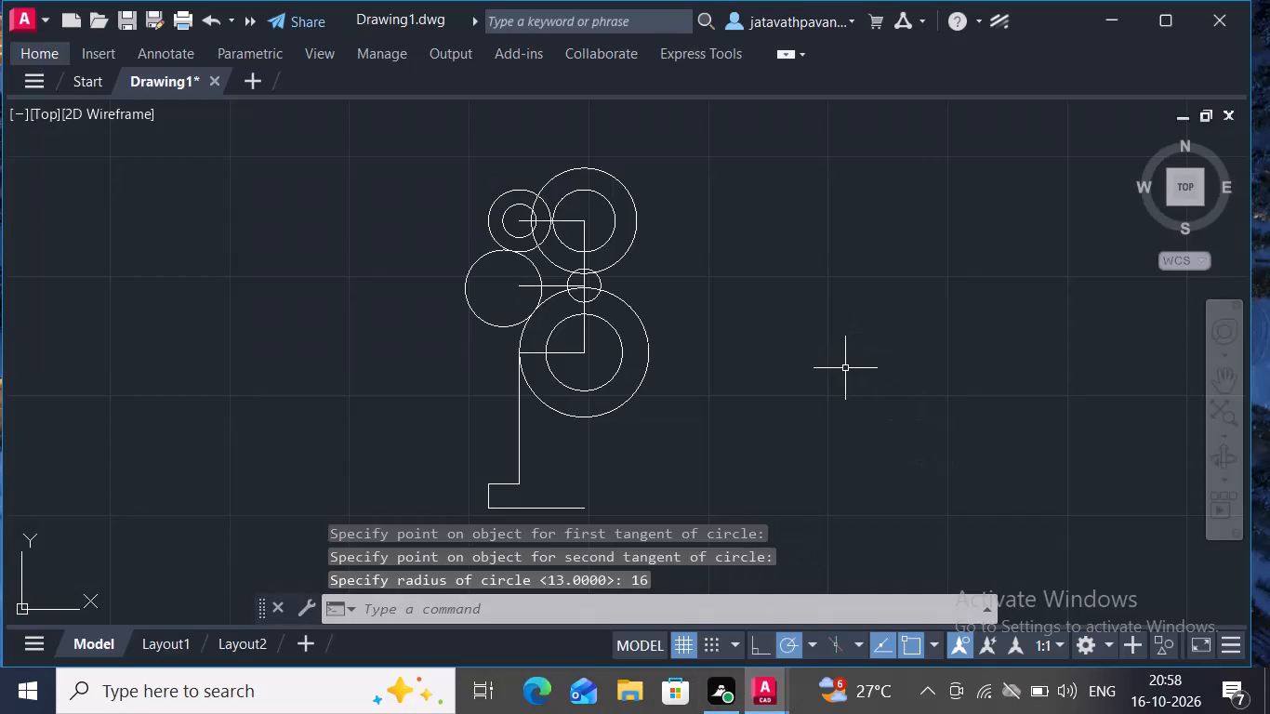
key(Escape)
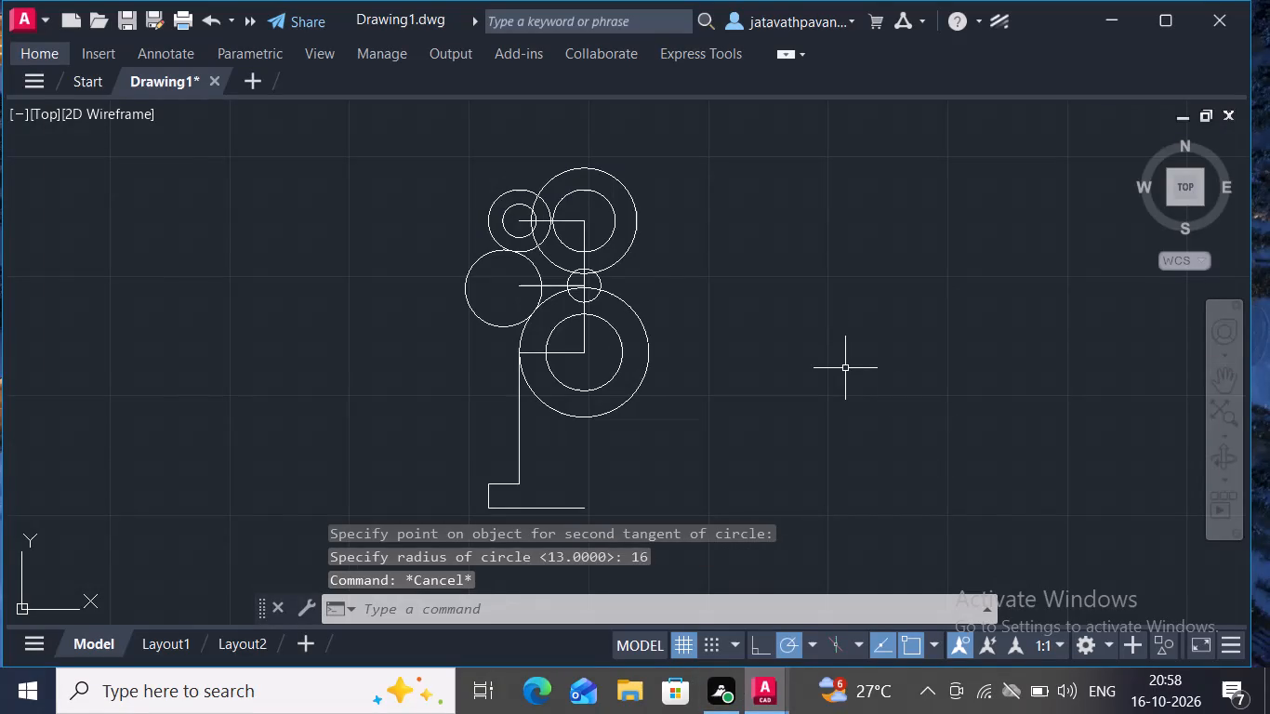
key(Escape)
key(Escape)
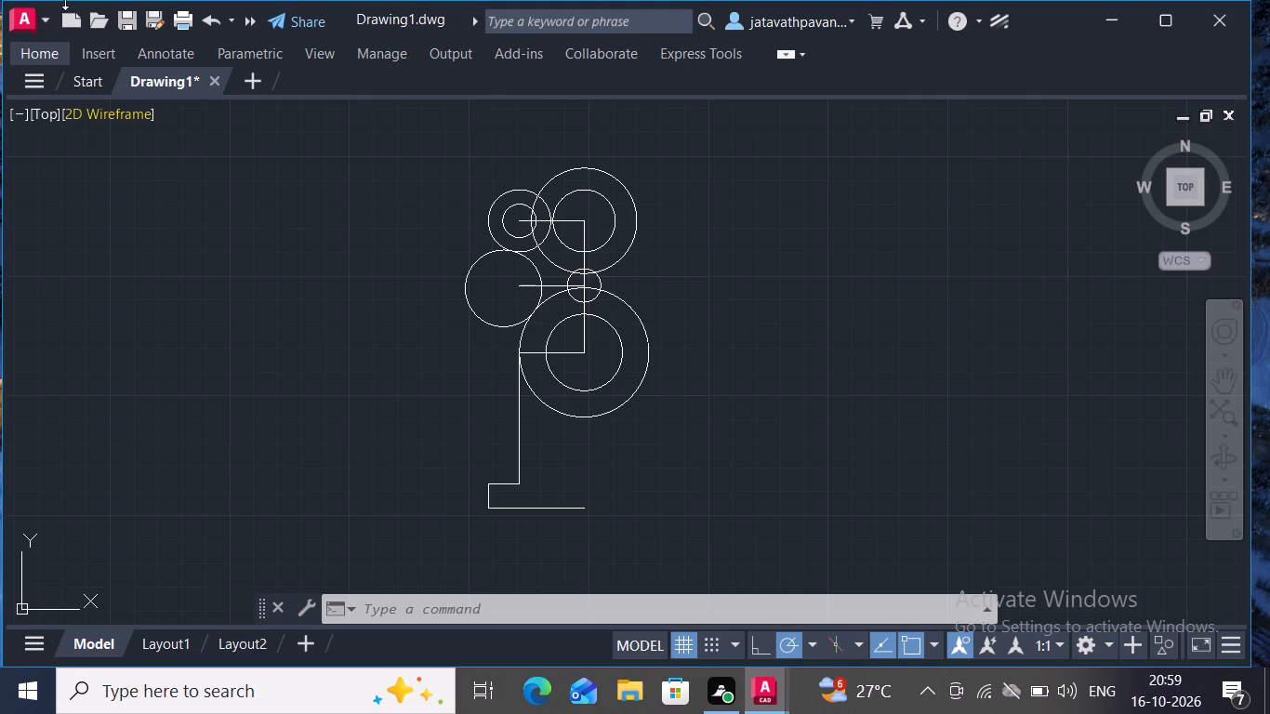
Extend the vertical centre line down to the bottom base line and up to the top of the radius 22 circle.
click(49, 50)
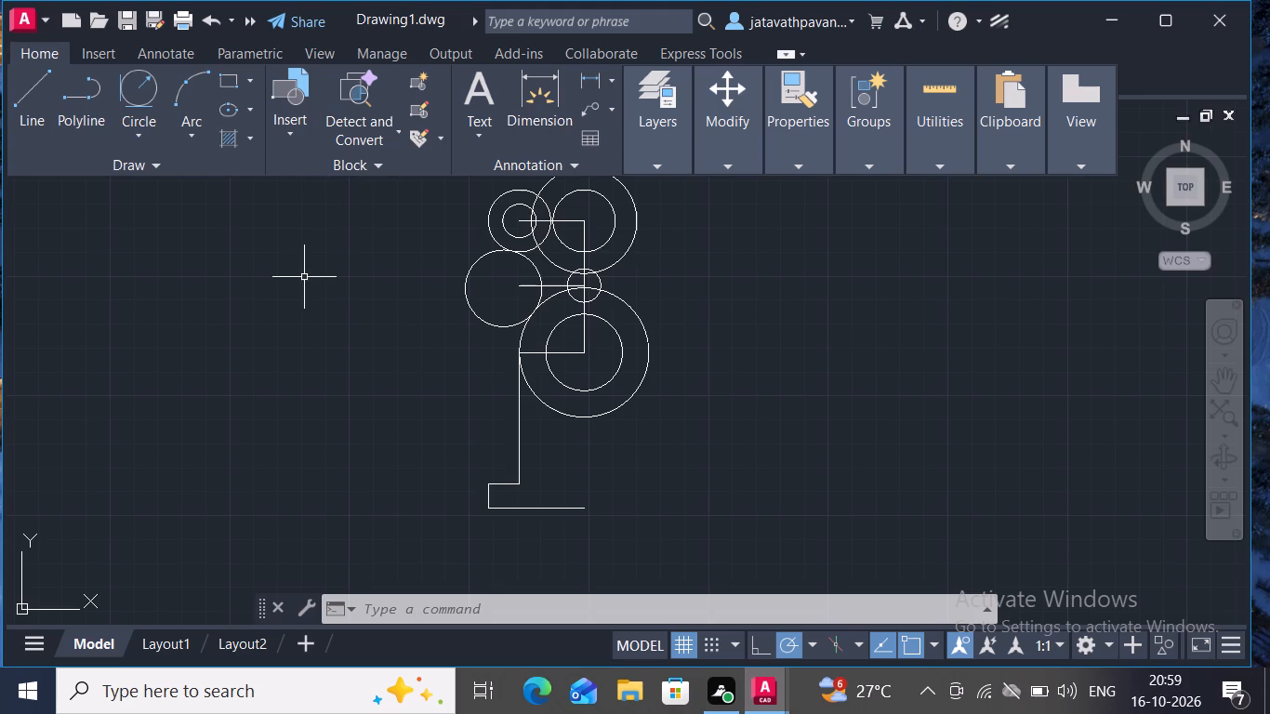
text(ex)
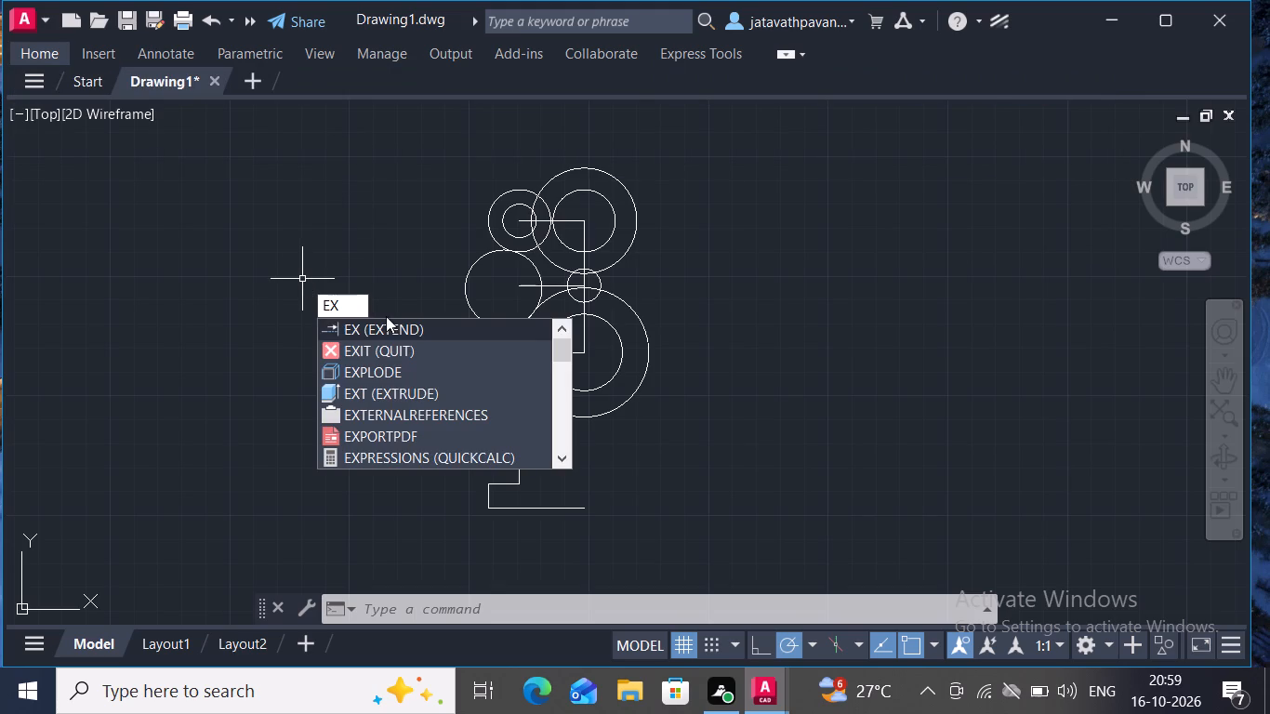
click(390, 324)
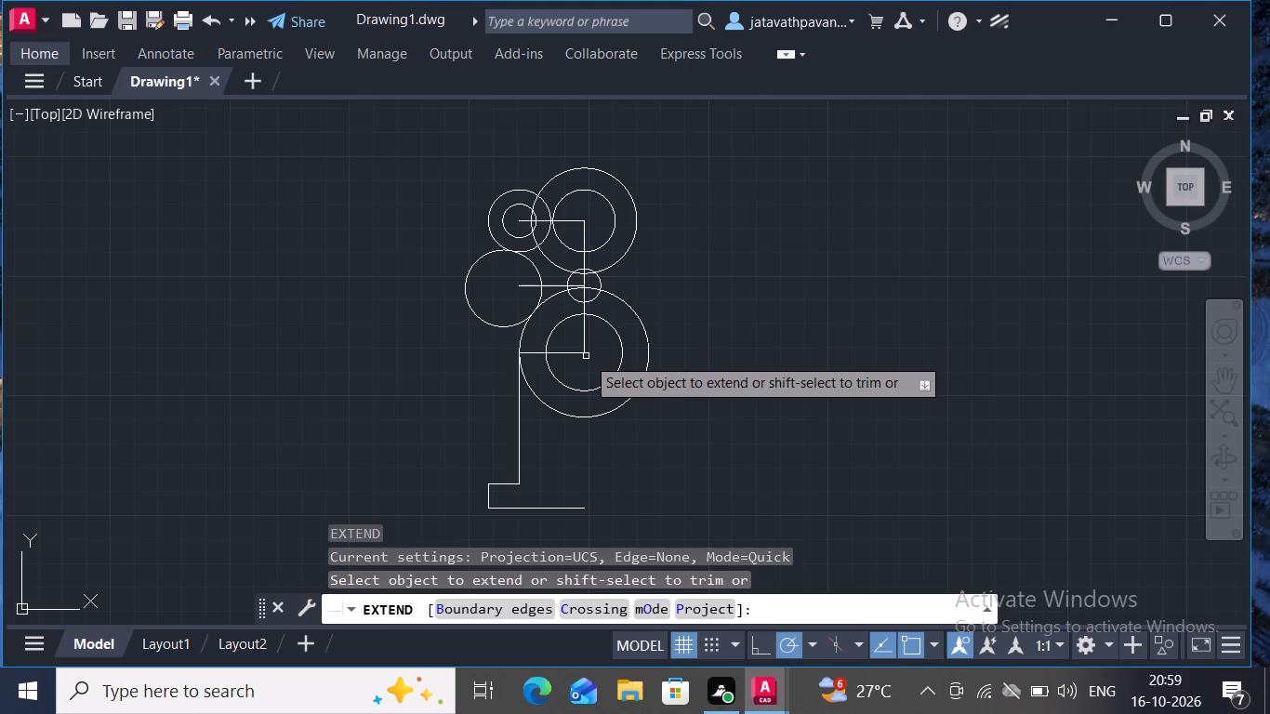
click(586, 351)
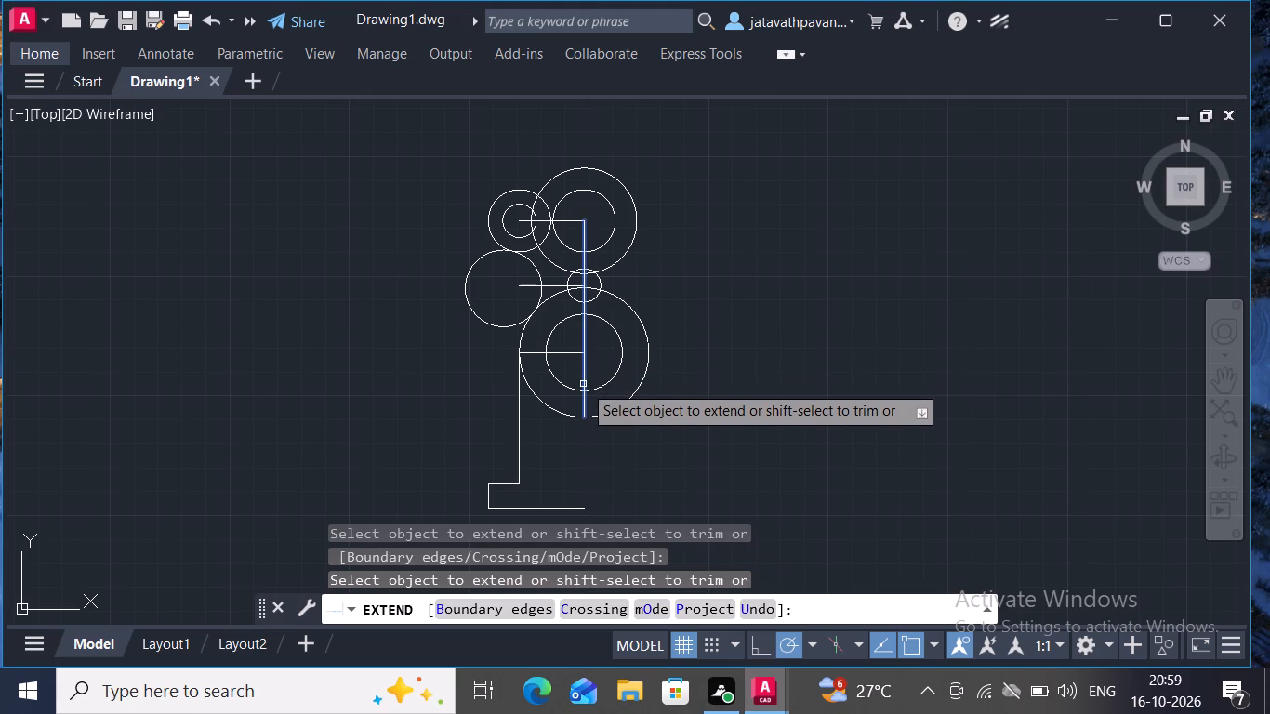
click(583, 384)
click(588, 406)
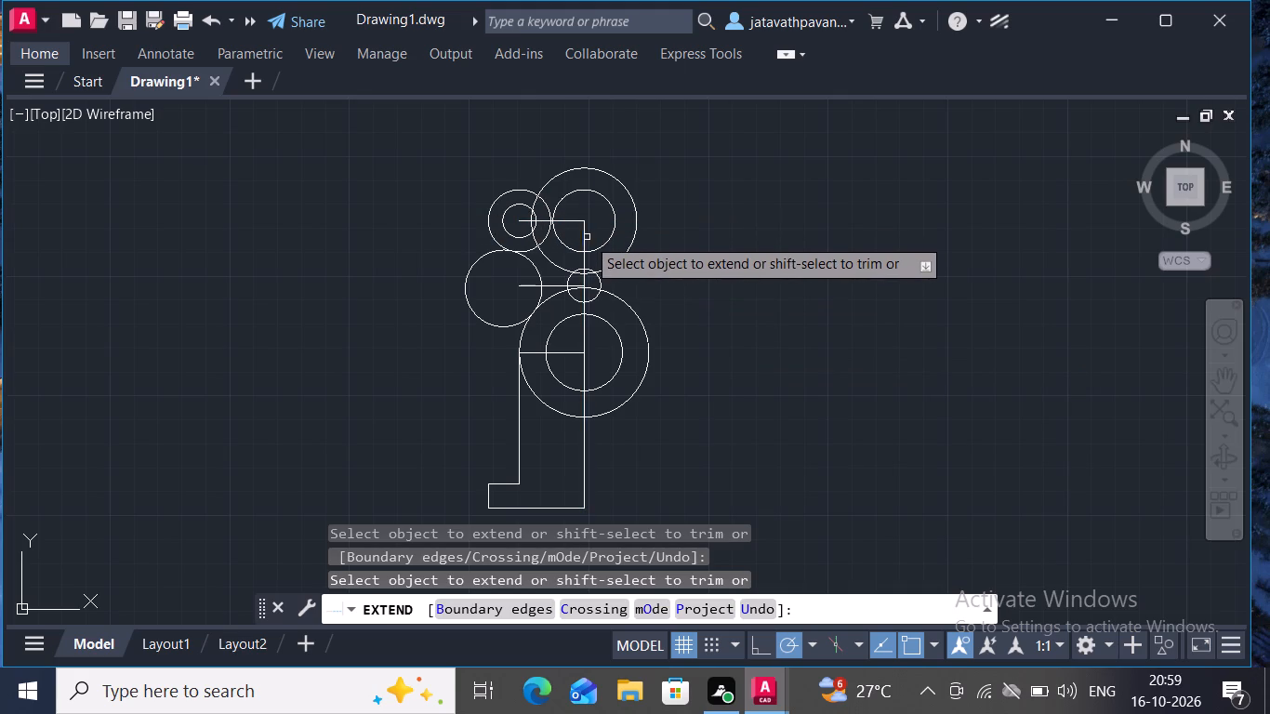
drag(587, 237, 582, 205)
click(582, 205)
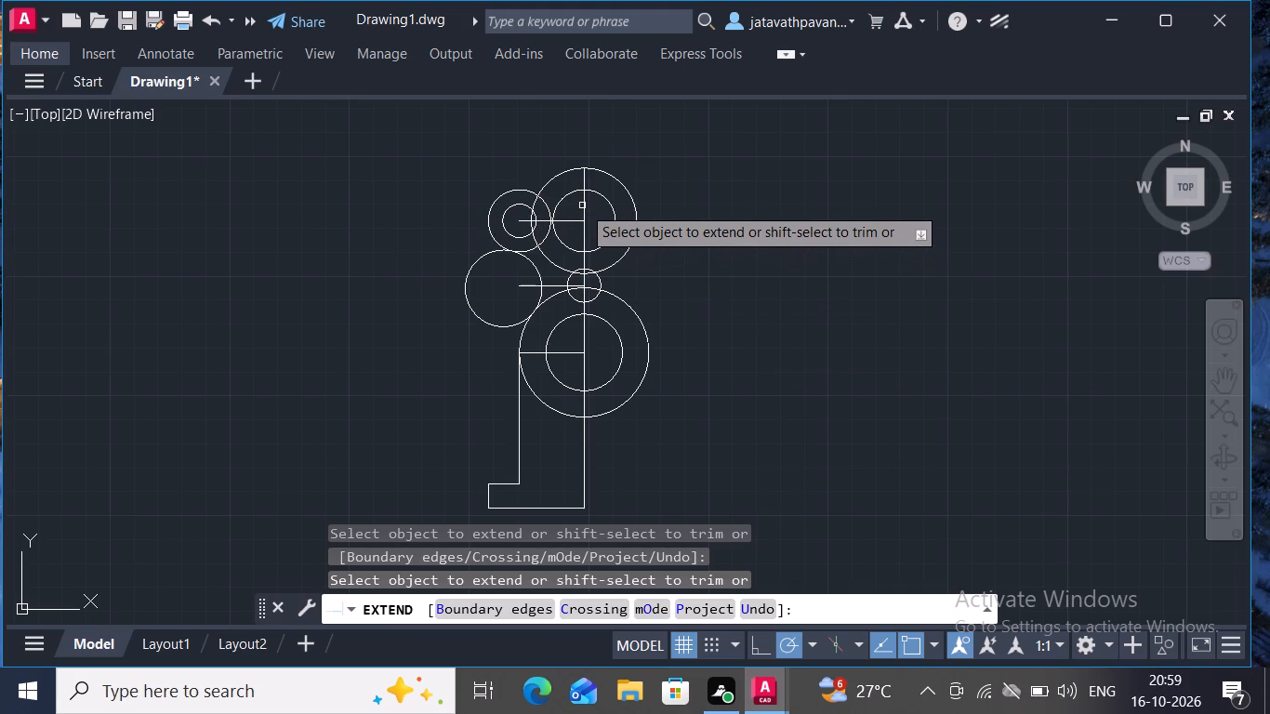
key(Escape)
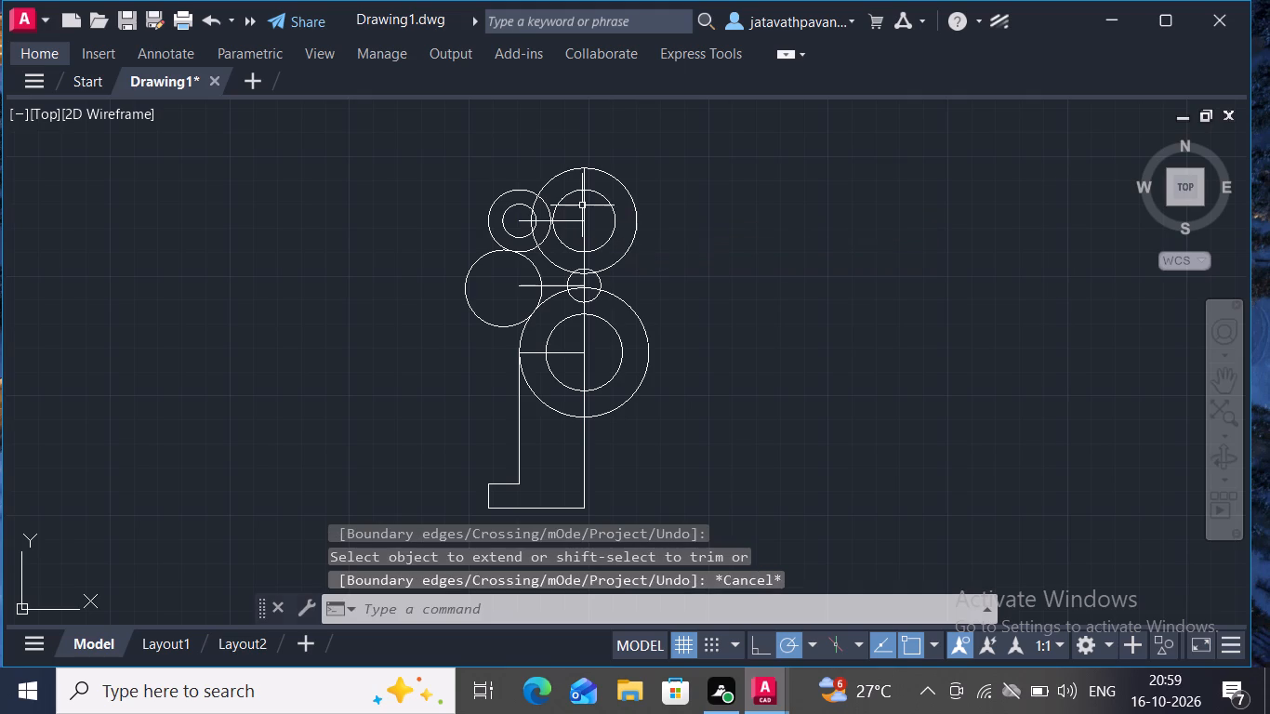
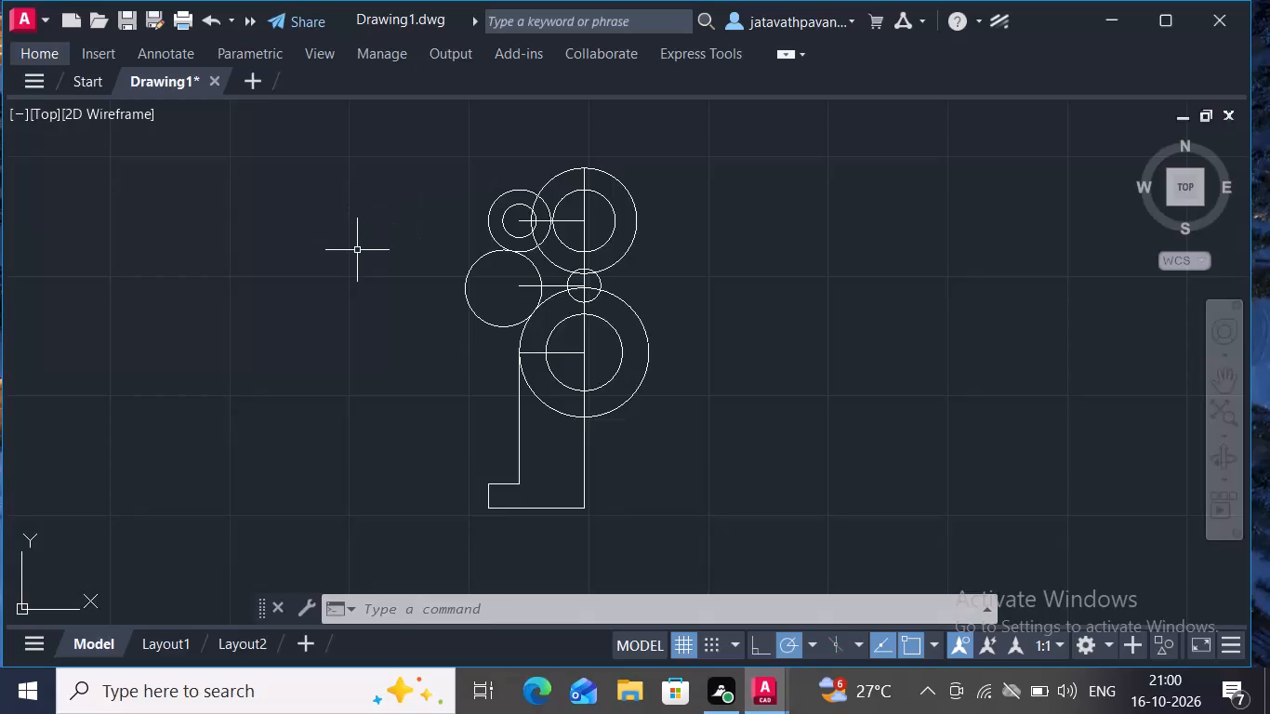
Trim away the halves of all circles lying beyond the vertical centre line, including the leftover arc of the small middle circle.
text(tr)
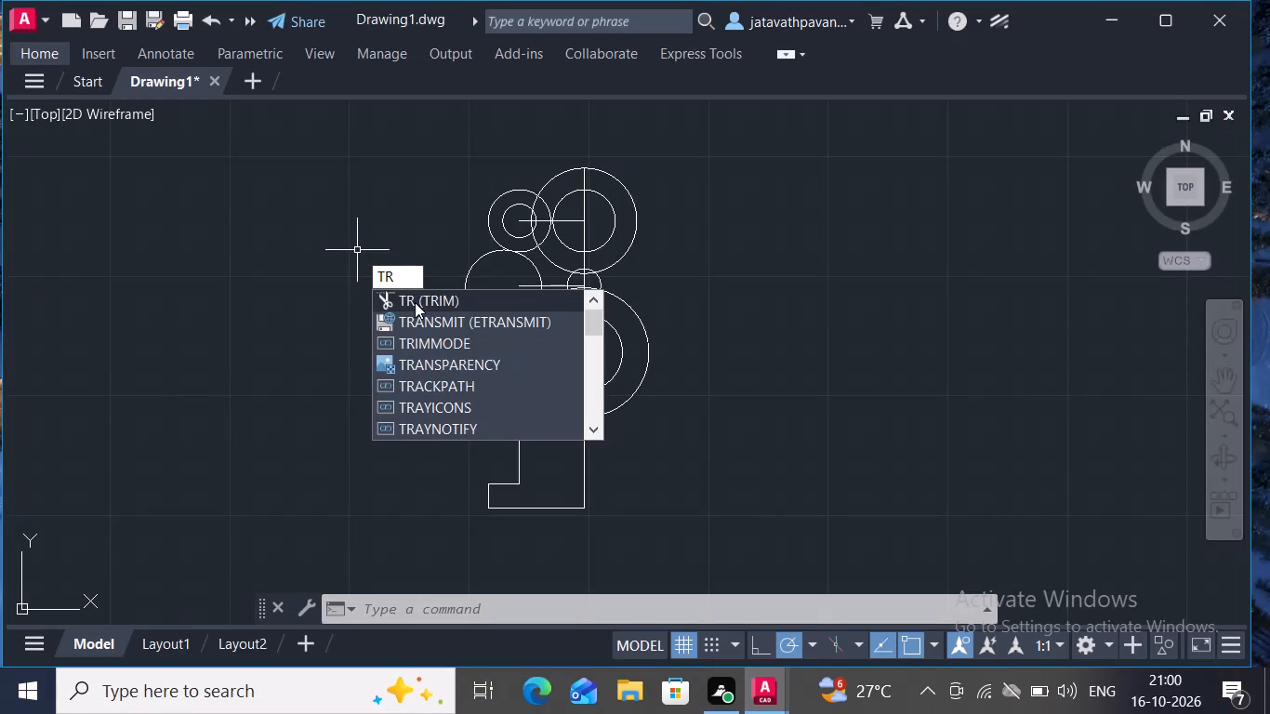
click(415, 302)
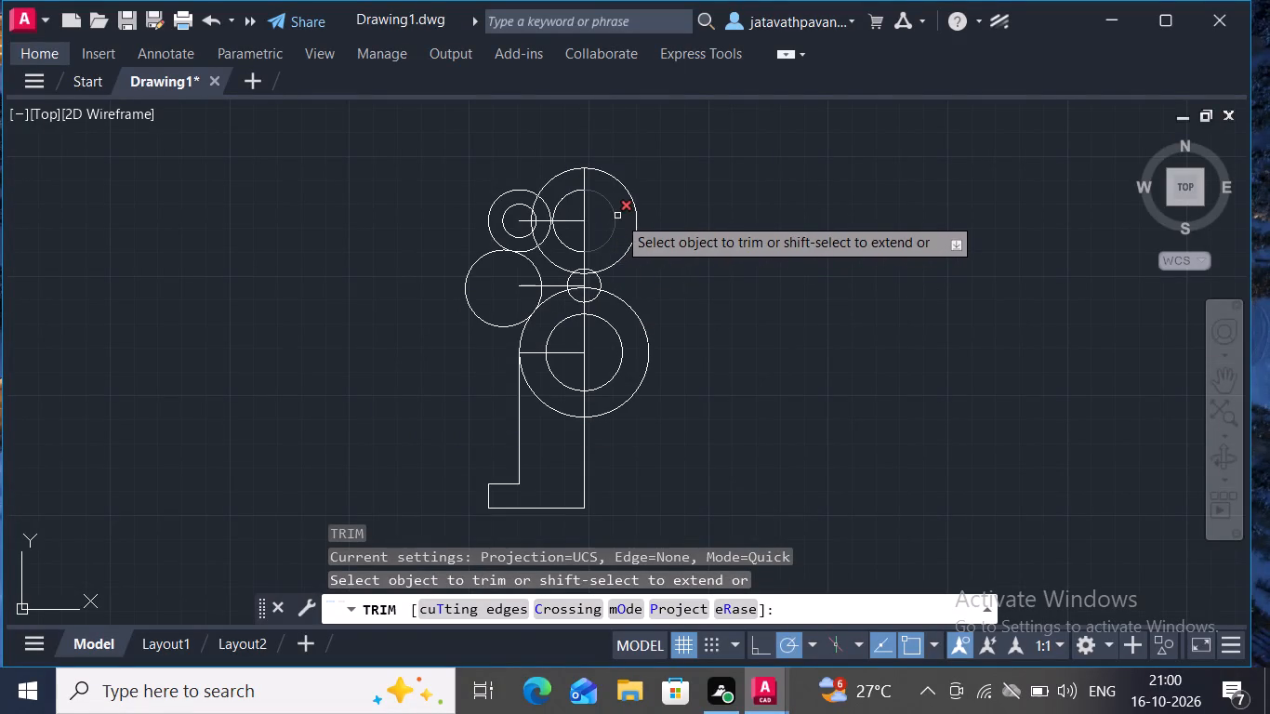
drag(617, 216, 628, 192)
click(628, 192)
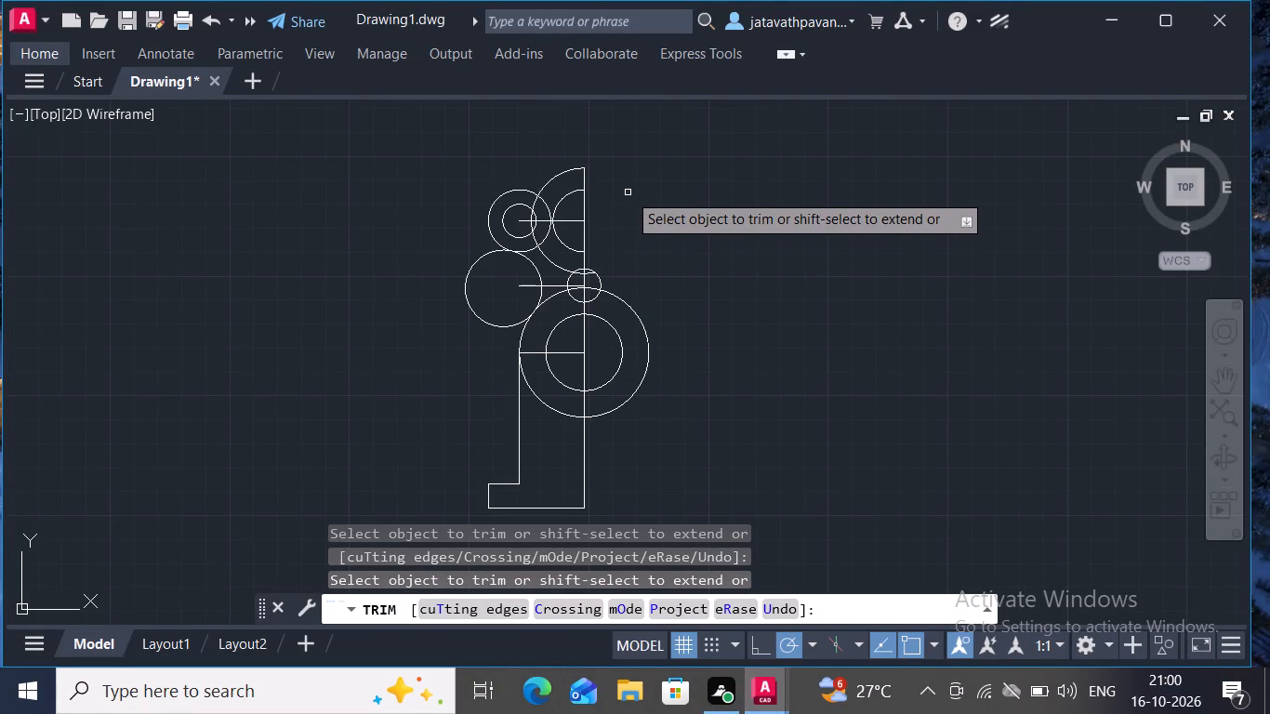
drag(616, 296, 612, 326)
click(612, 326)
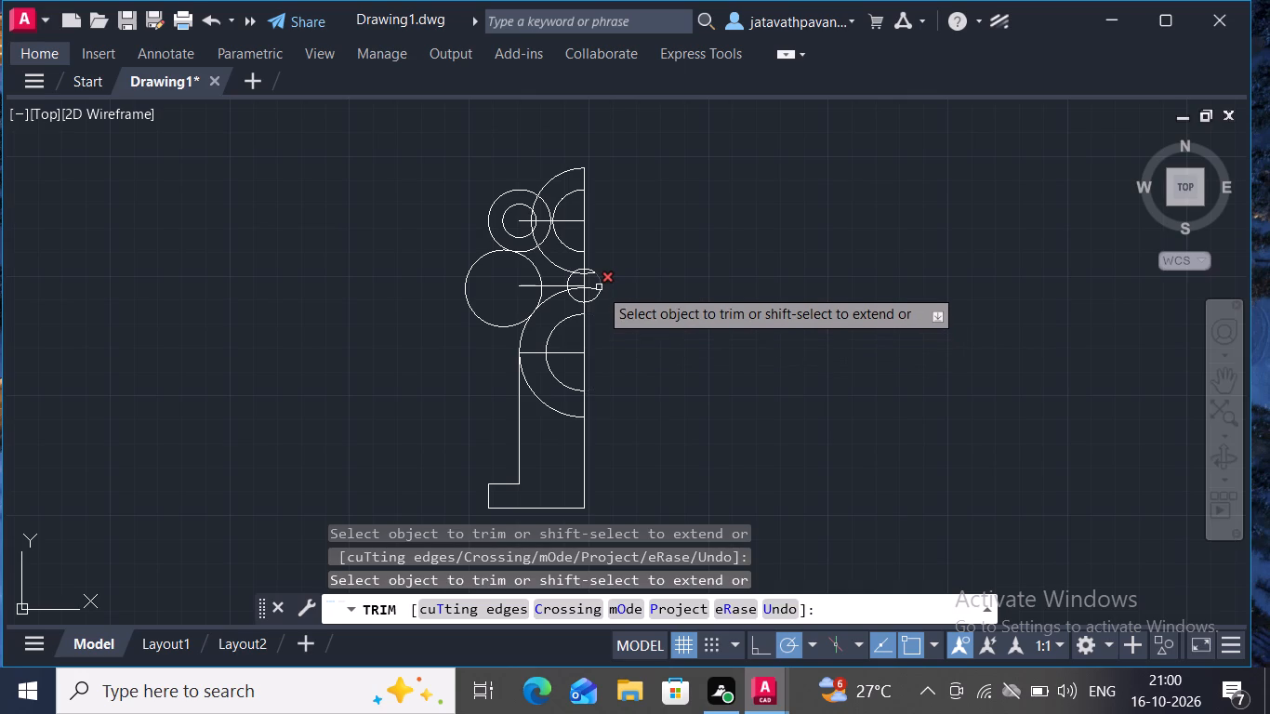
click(599, 287)
click(598, 289)
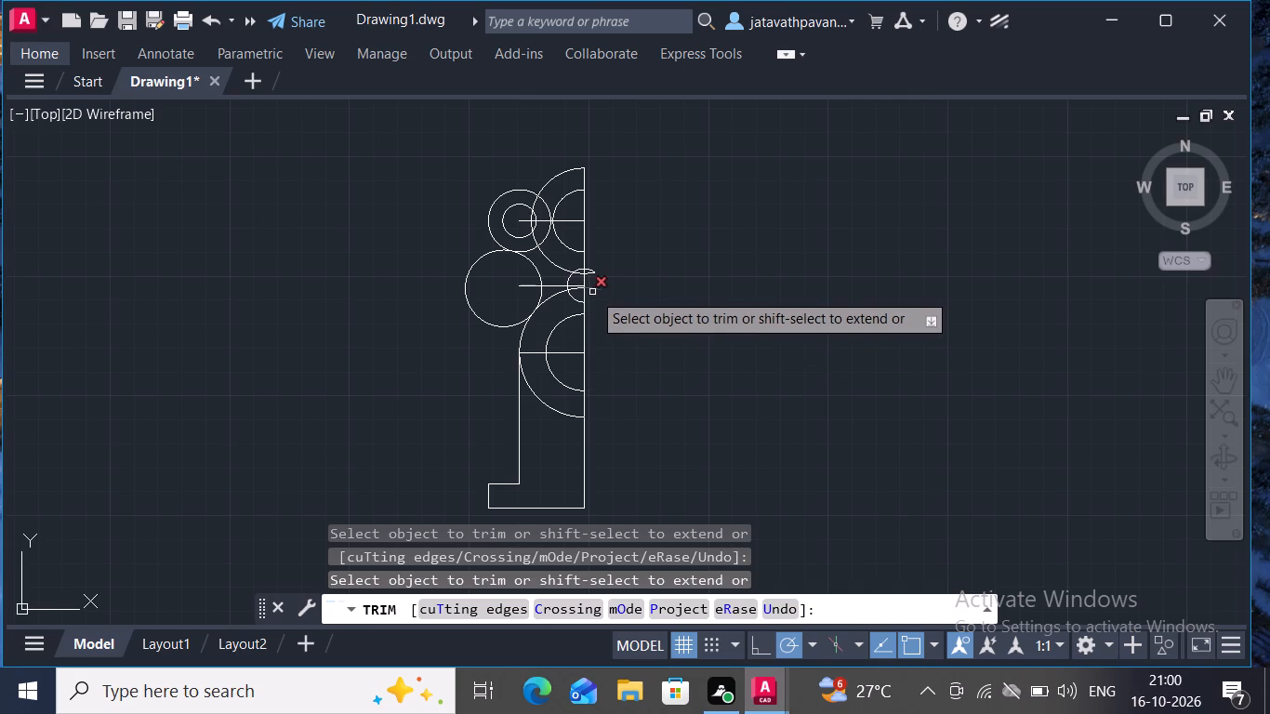
drag(591, 292, 589, 272)
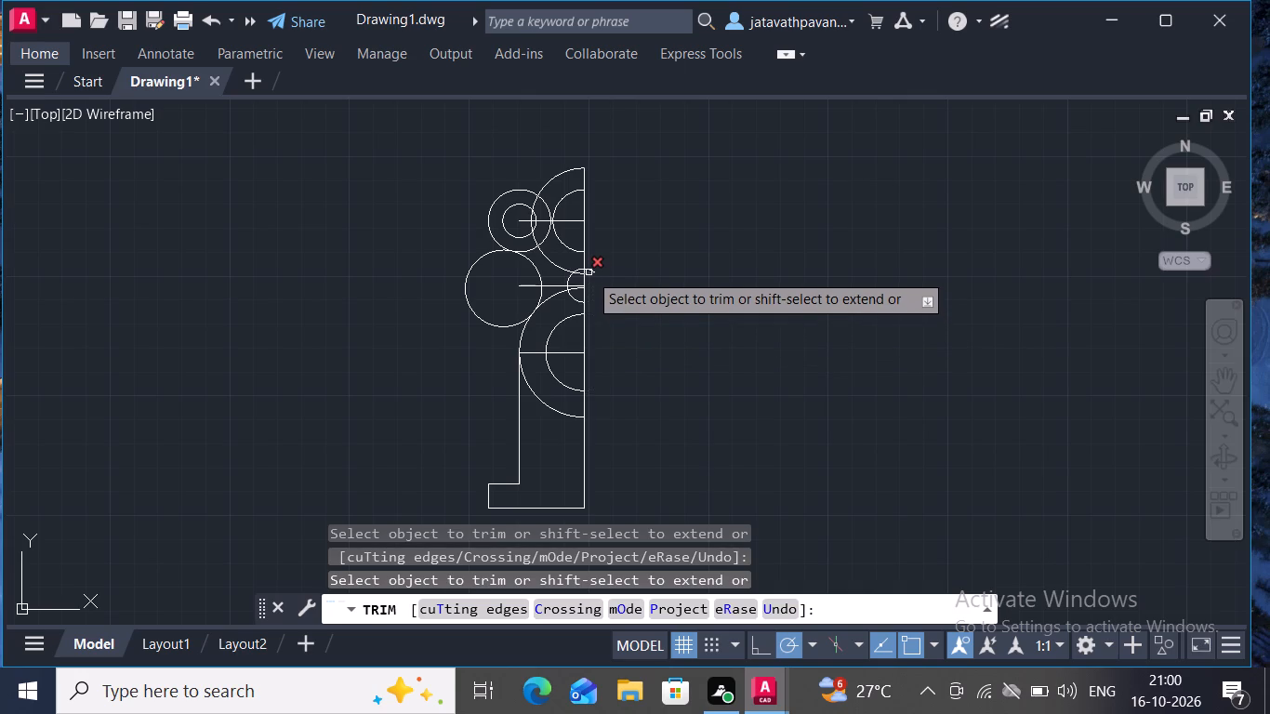
drag(589, 272, 591, 271)
click(591, 271)
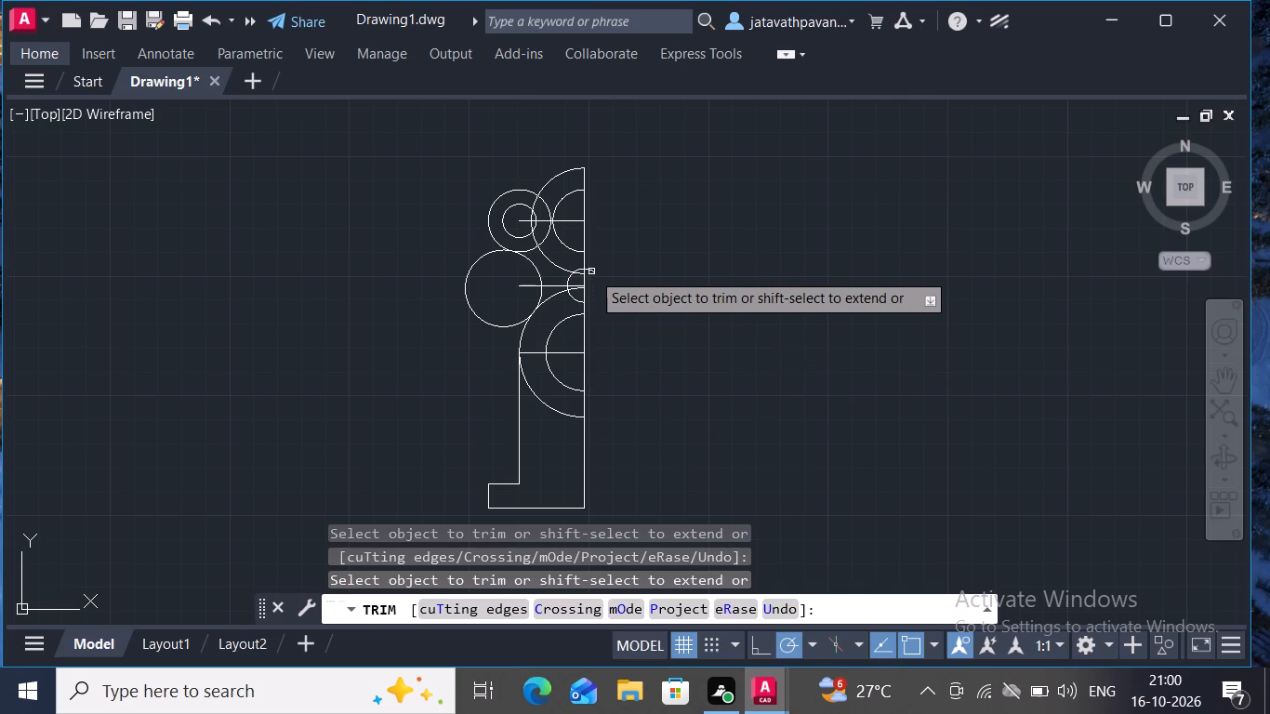
ctrl+scroll(591, 271, up, 3)
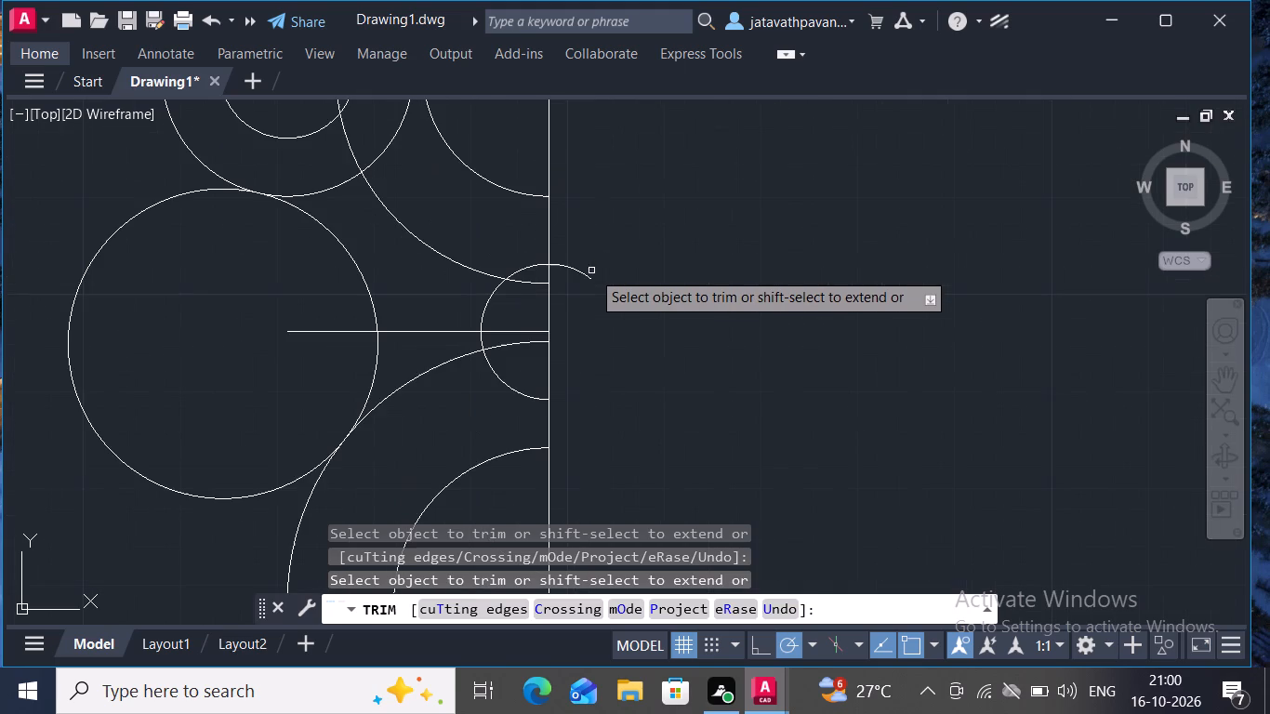
click(559, 264)
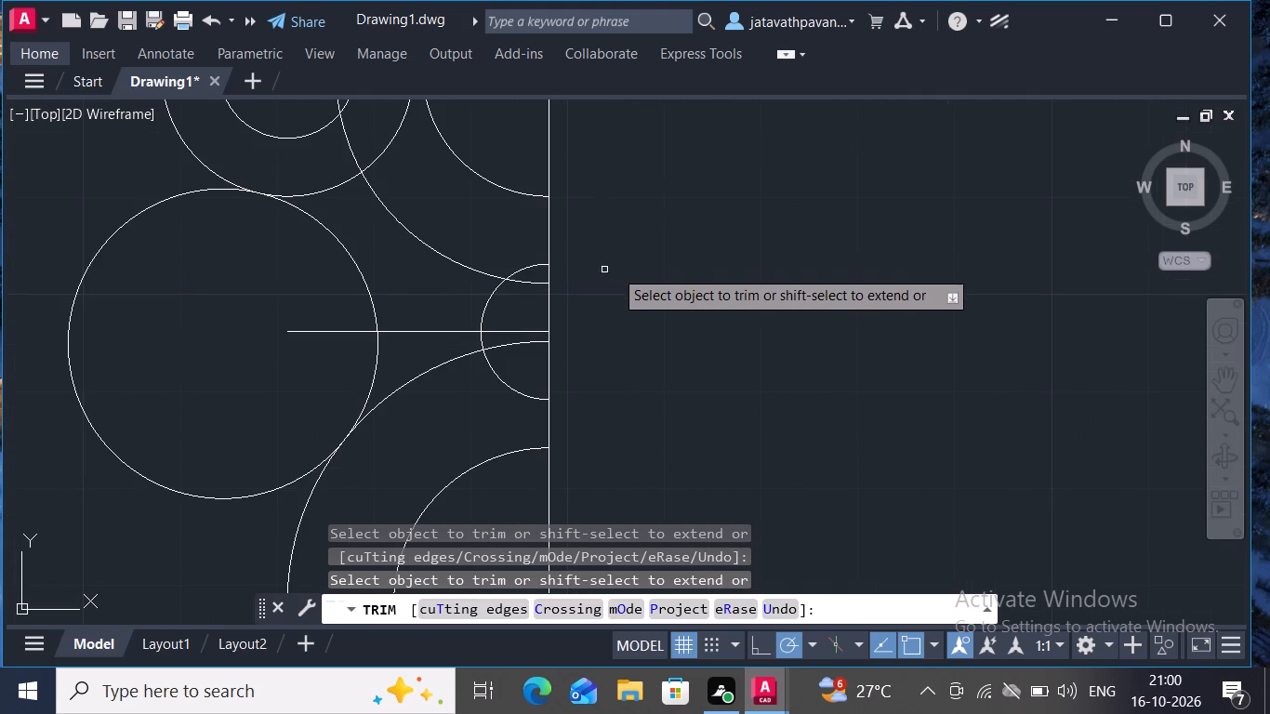
ctrl+scroll(659, 262, down, 3)
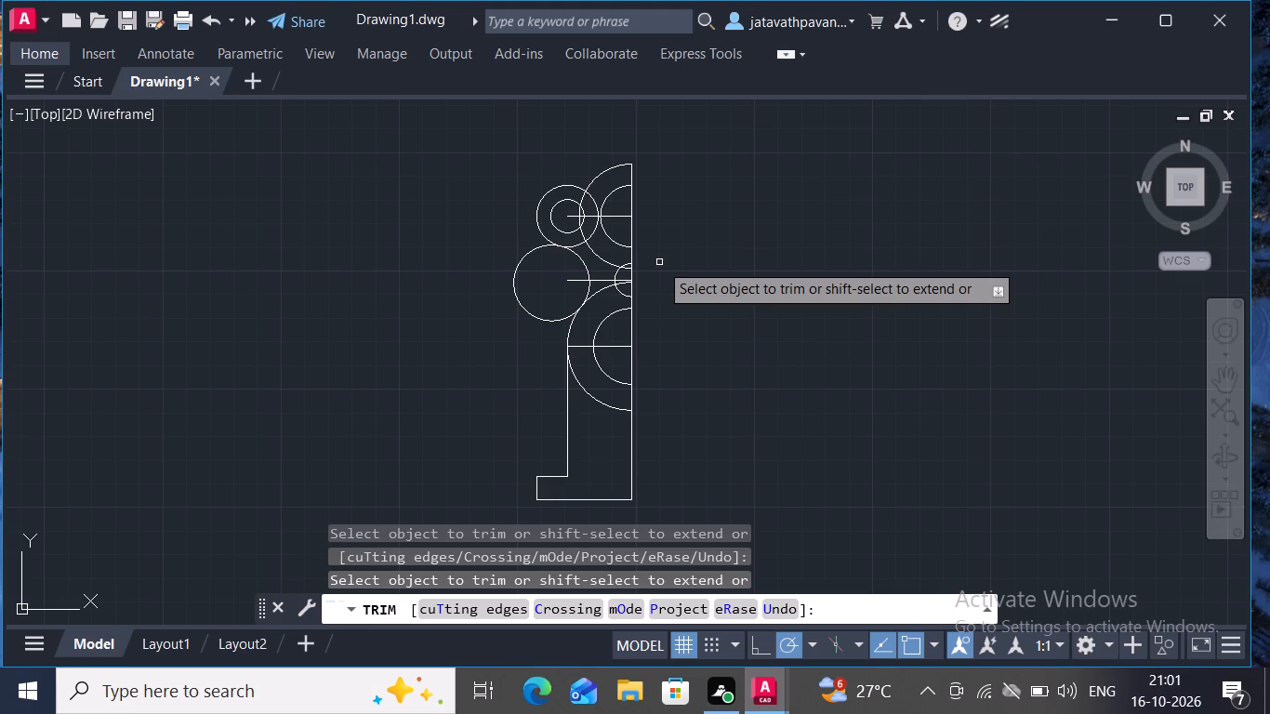
Trim the upper piece of the radius 22 arc between the radius 13 circle and the 14-unit diameter circle.
click(583, 196)
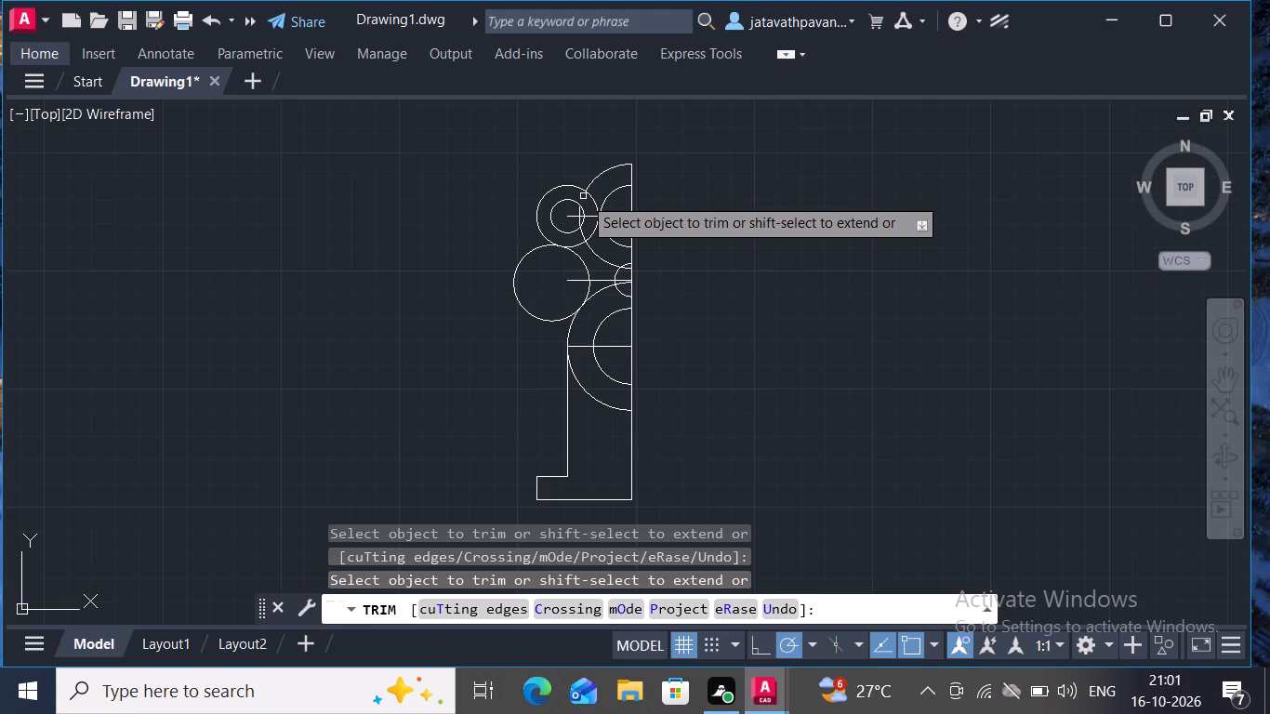
key(Escape)
Fillet the upper radius 22 arc and the radius 13 circle with a radius of 9.
key(f)
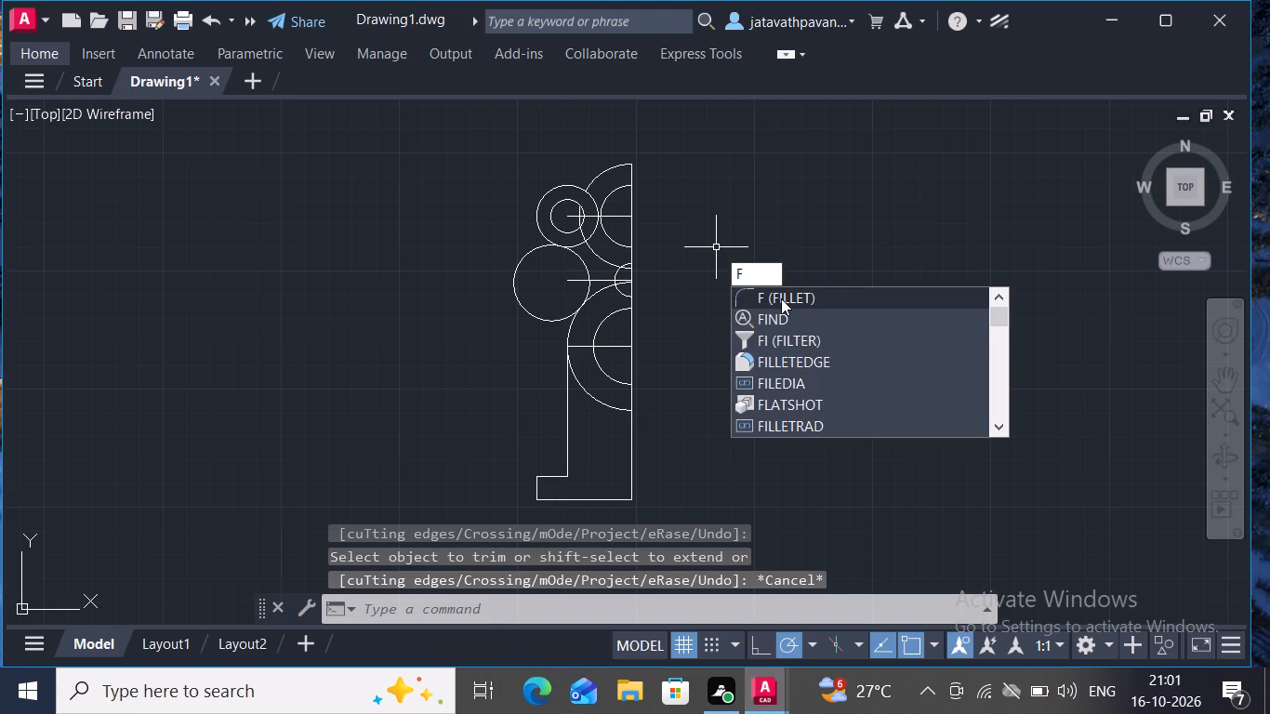
click(781, 298)
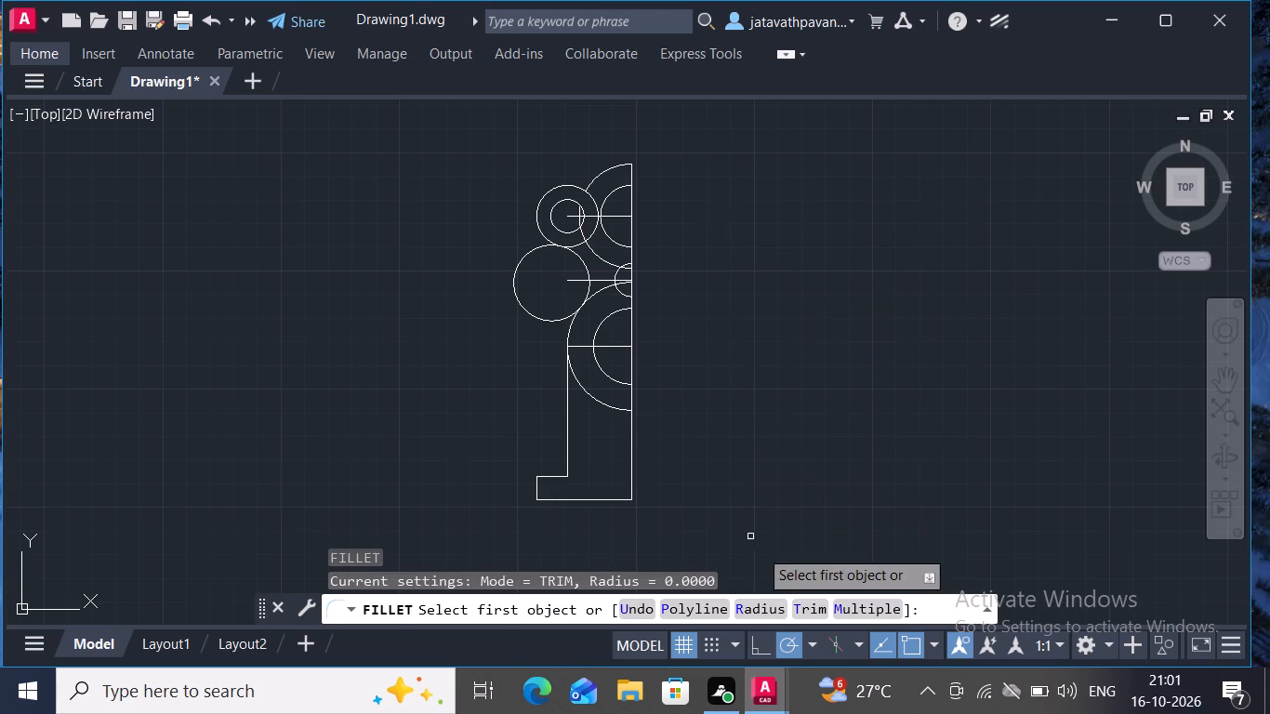
click(765, 609)
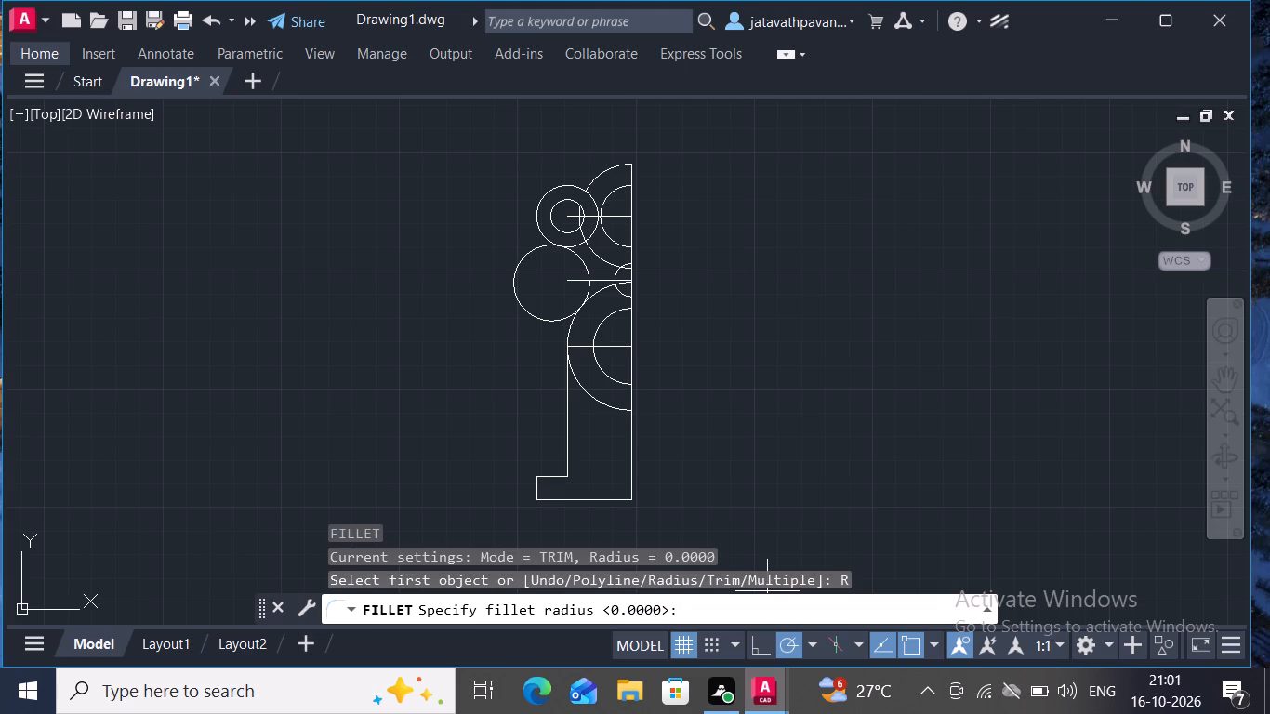
key(9)
key(Return)
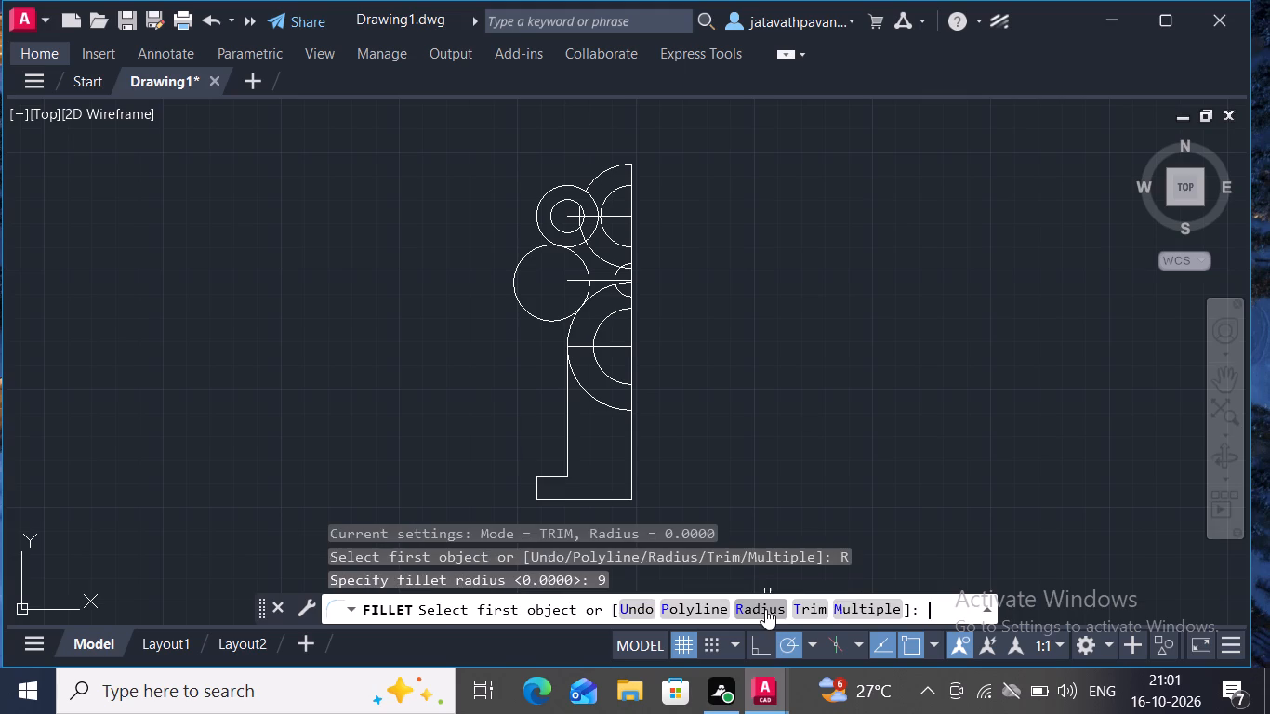
click(598, 178)
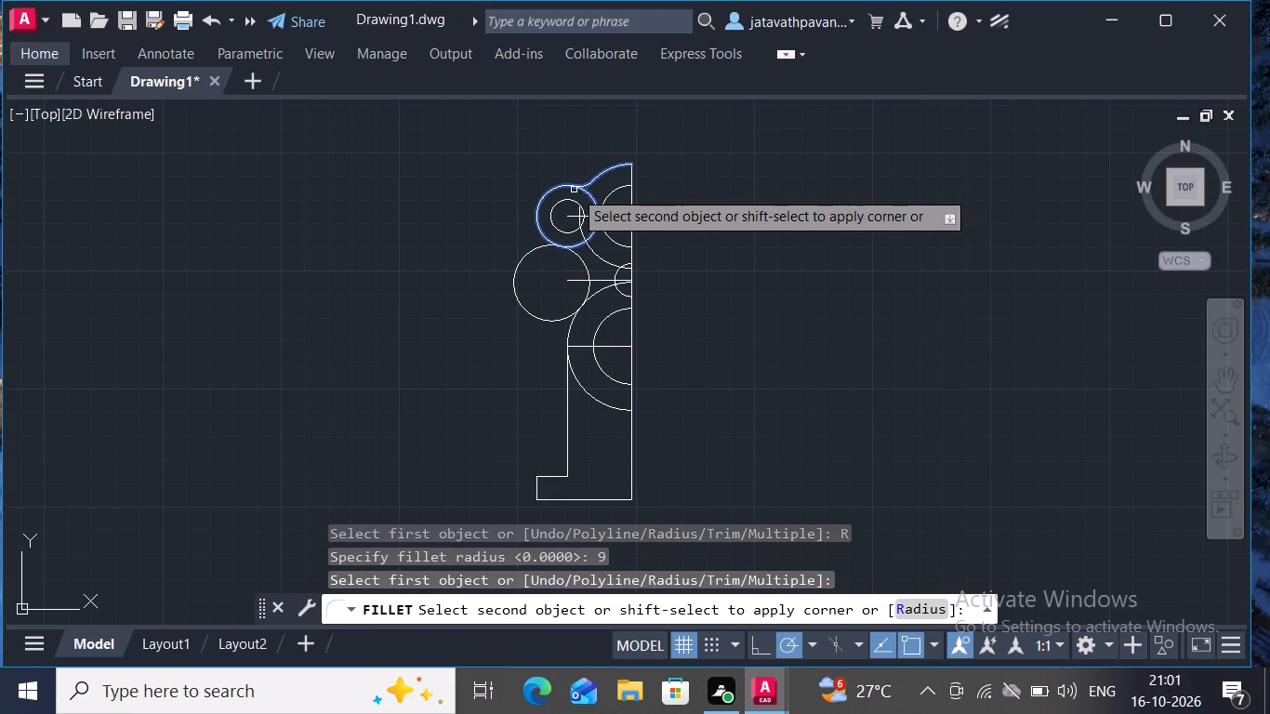
click(574, 190)
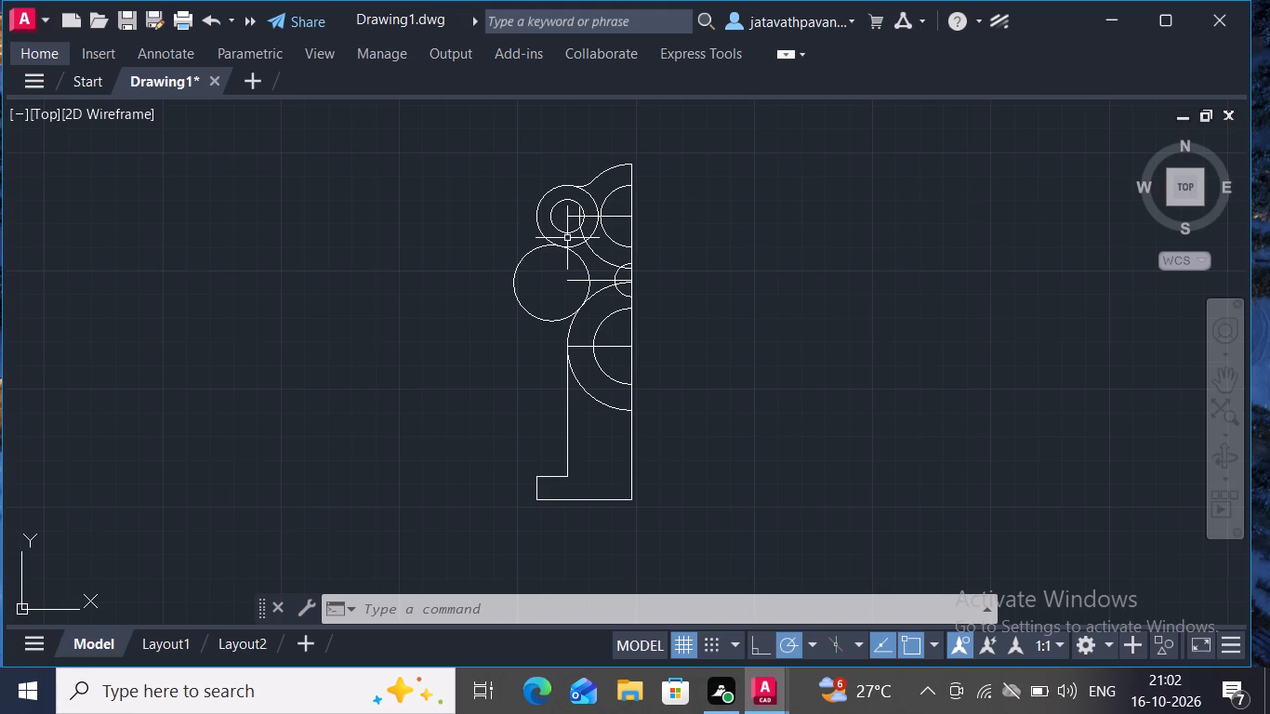
Trim the radius 13 circle's arc between the radius 9 fillet and the upper horizontal line.
text(tr)
drag(624, 284, 589, 201)
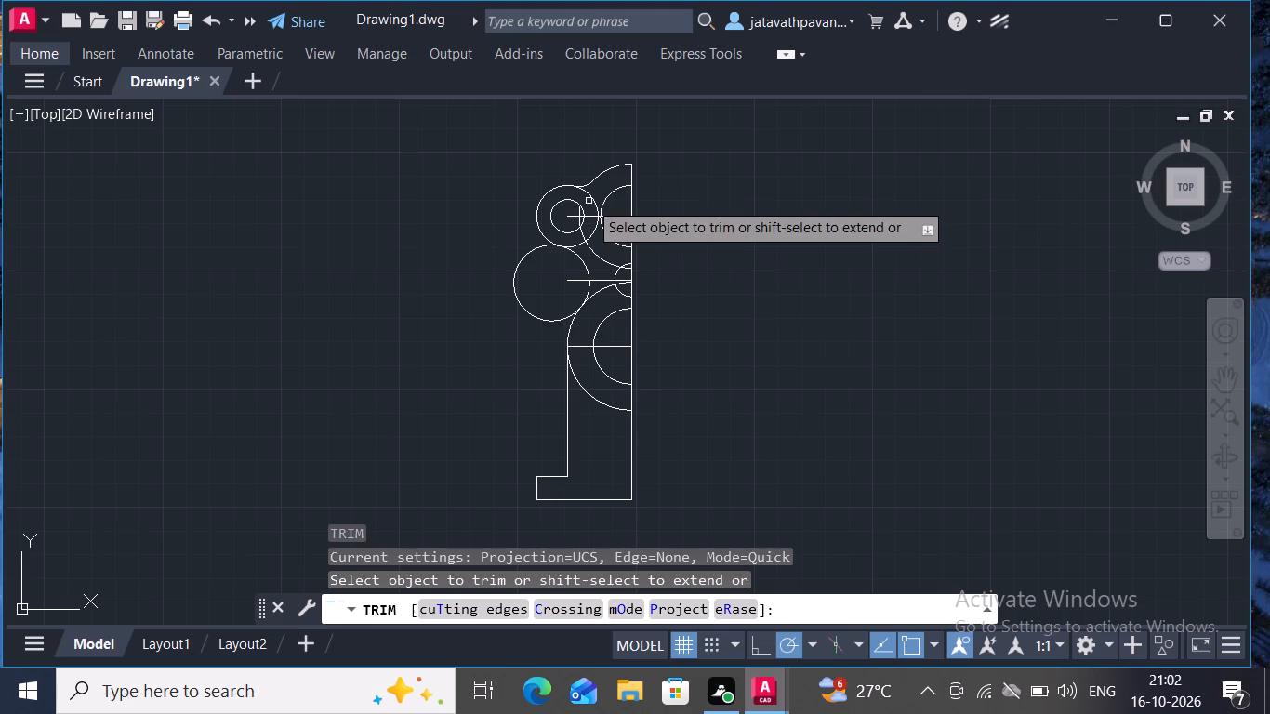
drag(589, 201, 589, 199)
click(589, 199)
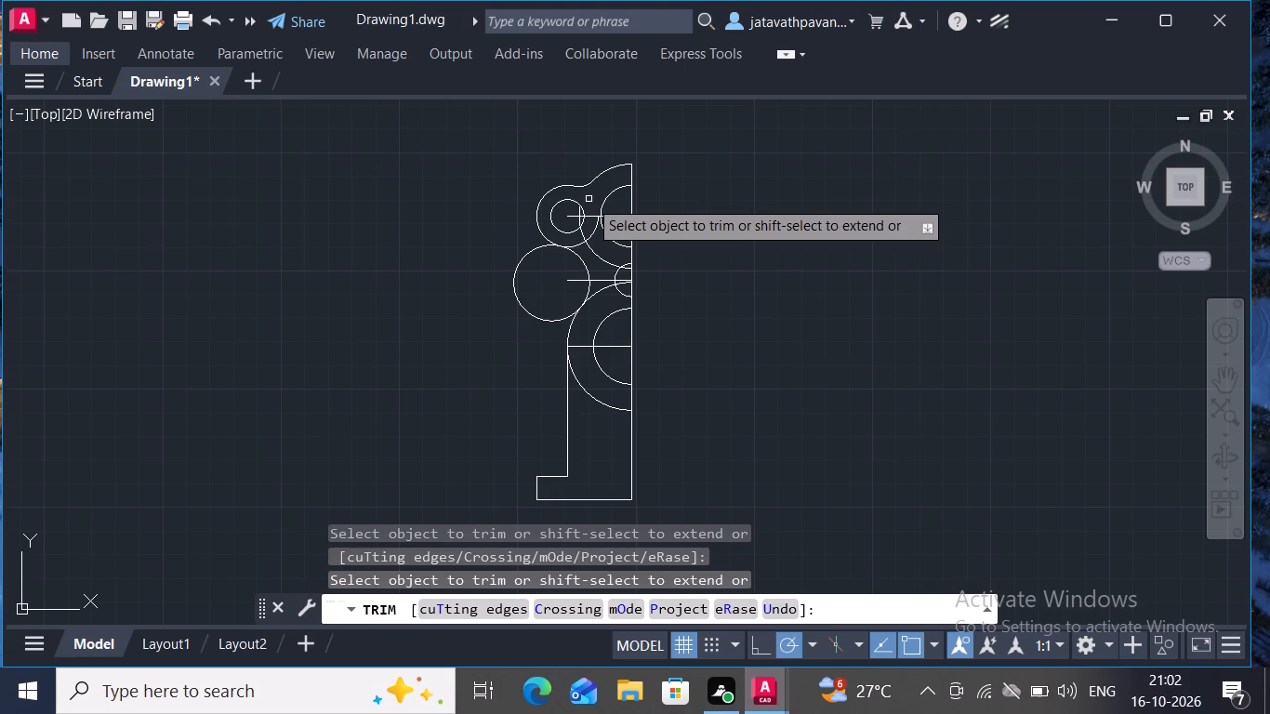
key(Escape)
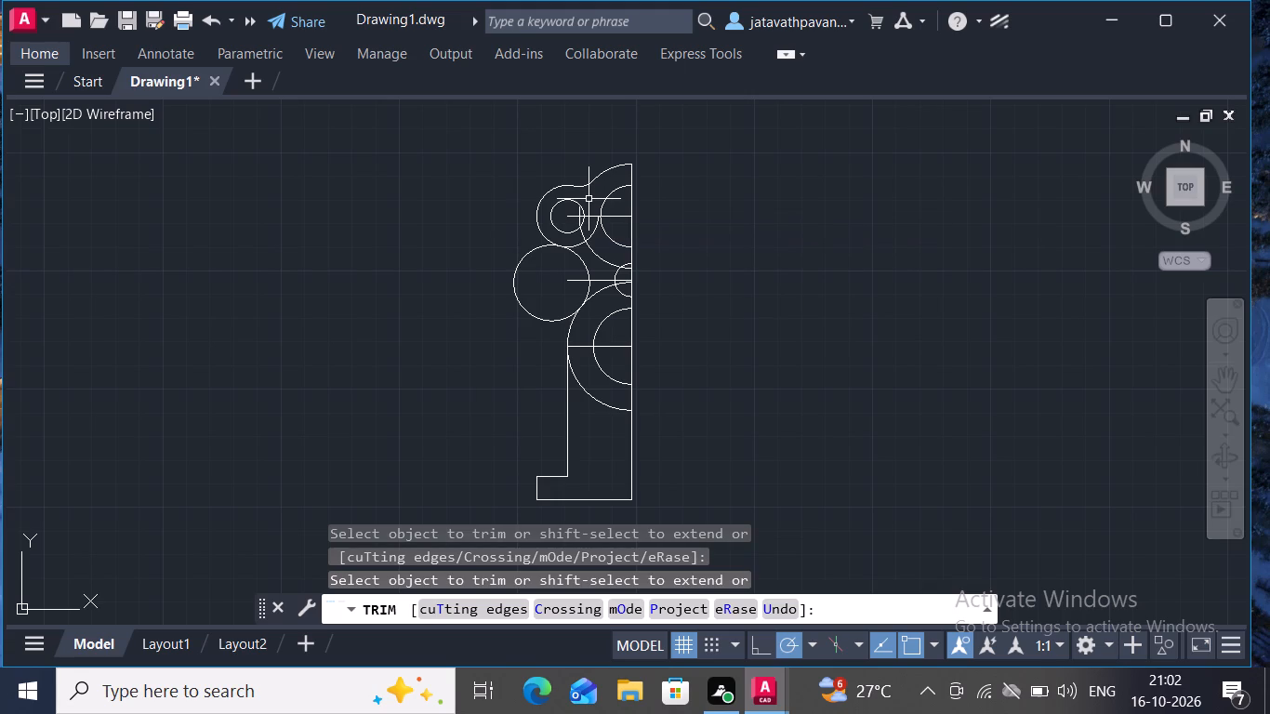
Trim the outer portion of the radius 16 circle, keeping only the concave arc between its two tangent points.
text(tr)
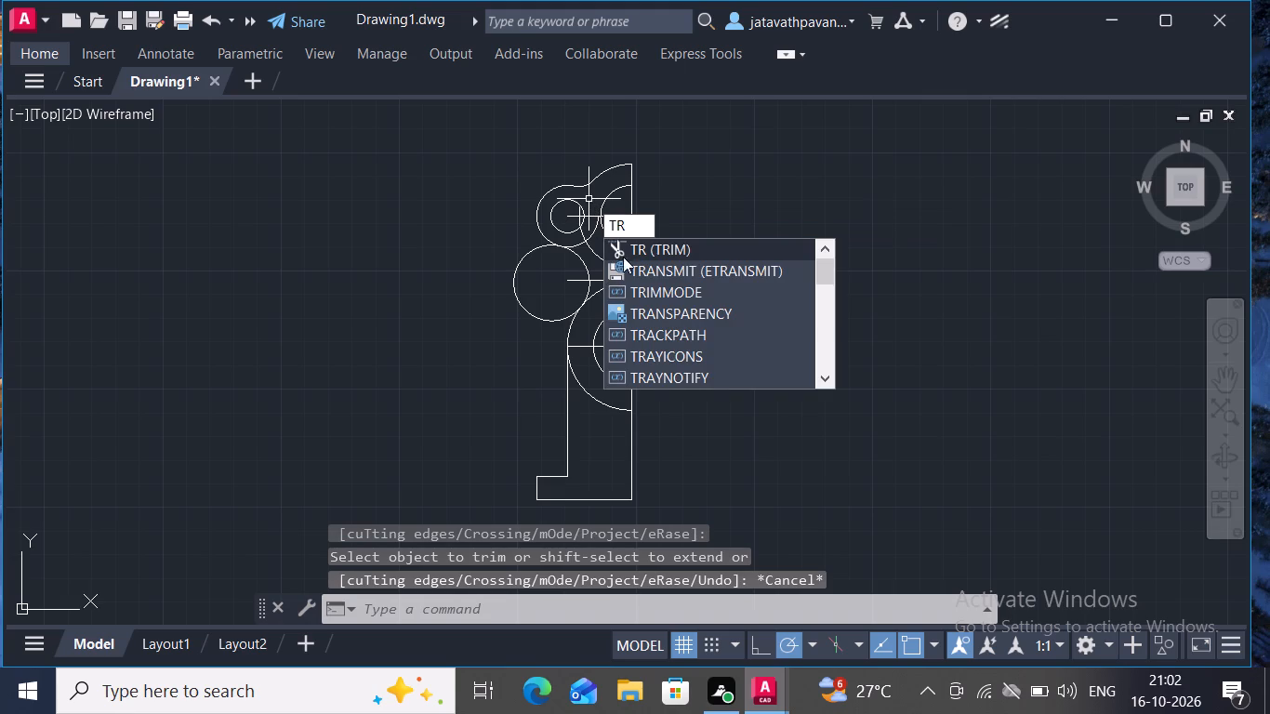
click(631, 250)
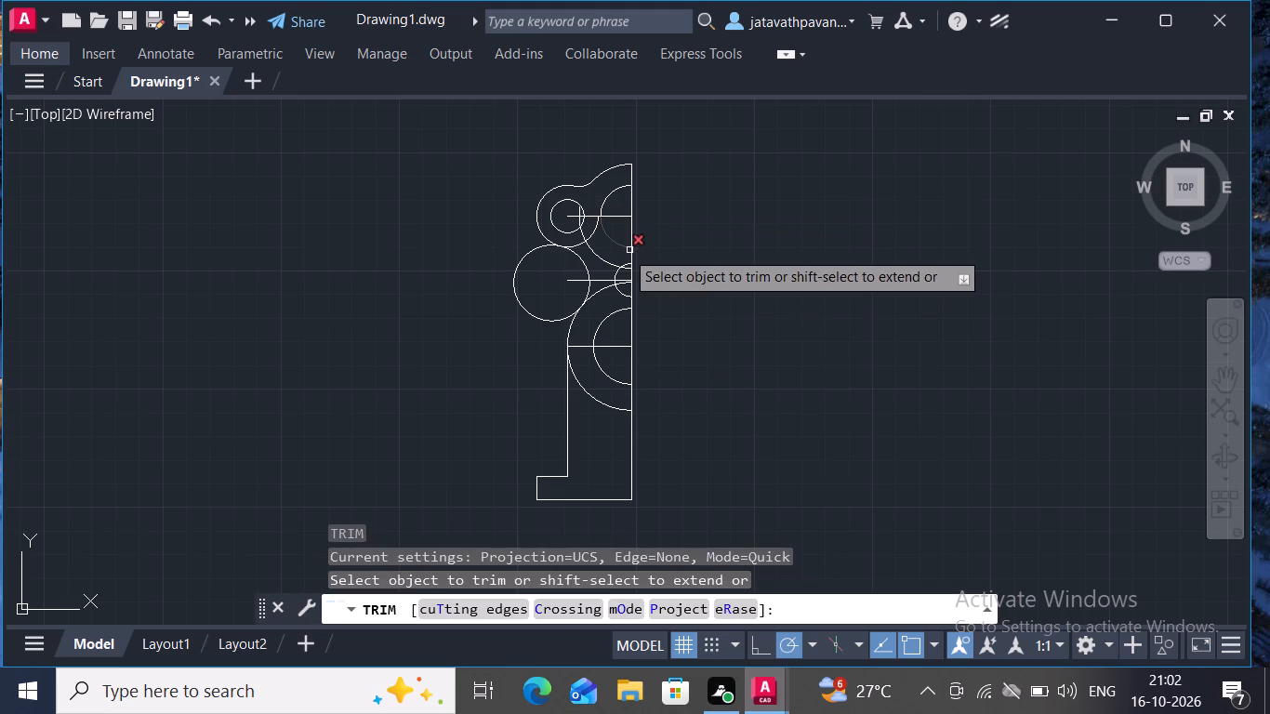
click(519, 269)
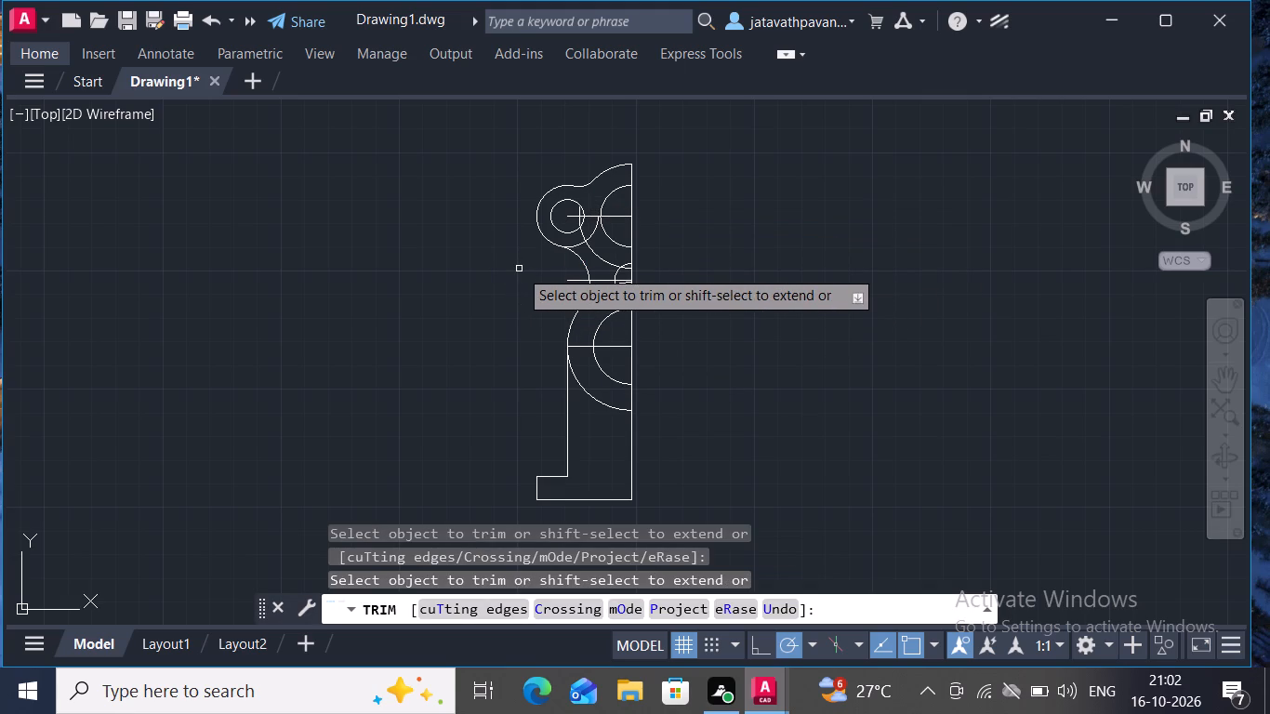
Trim the remaining lower radius 13 arcs and the radius 22 arc segments between the 14-unit circle and the small middle circle.
click(584, 246)
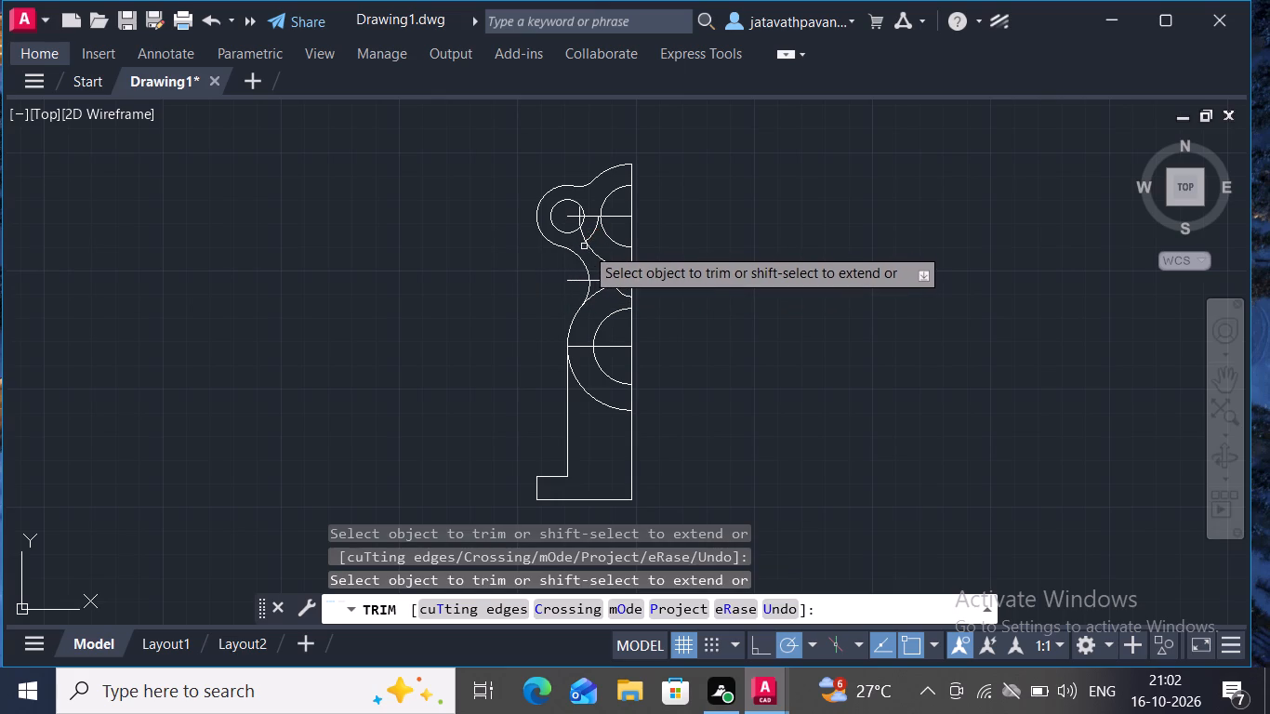
click(599, 253)
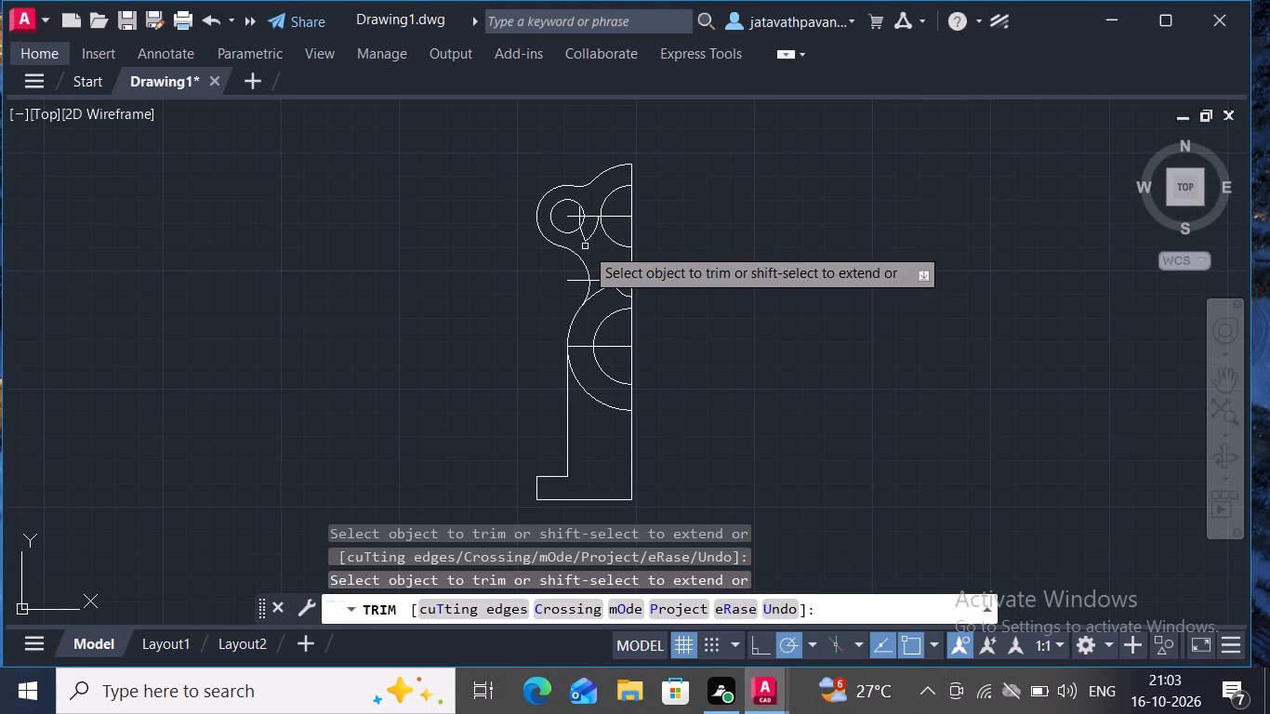
click(590, 233)
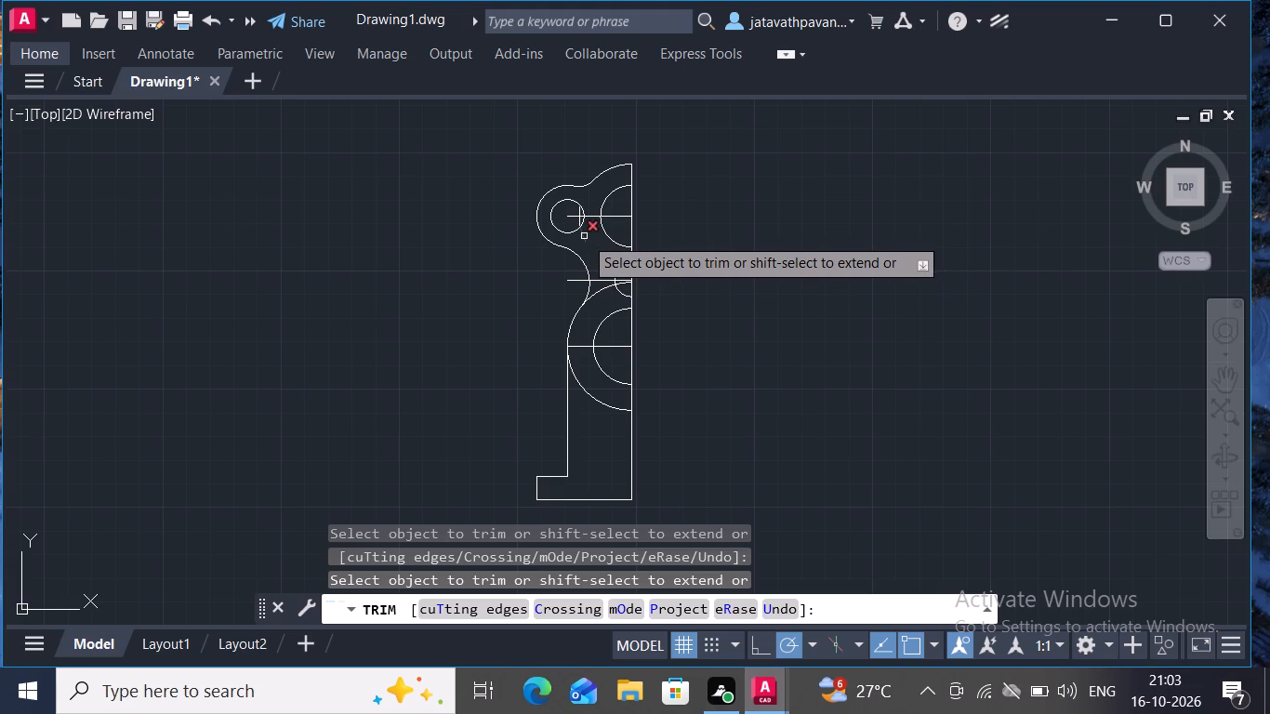
click(584, 236)
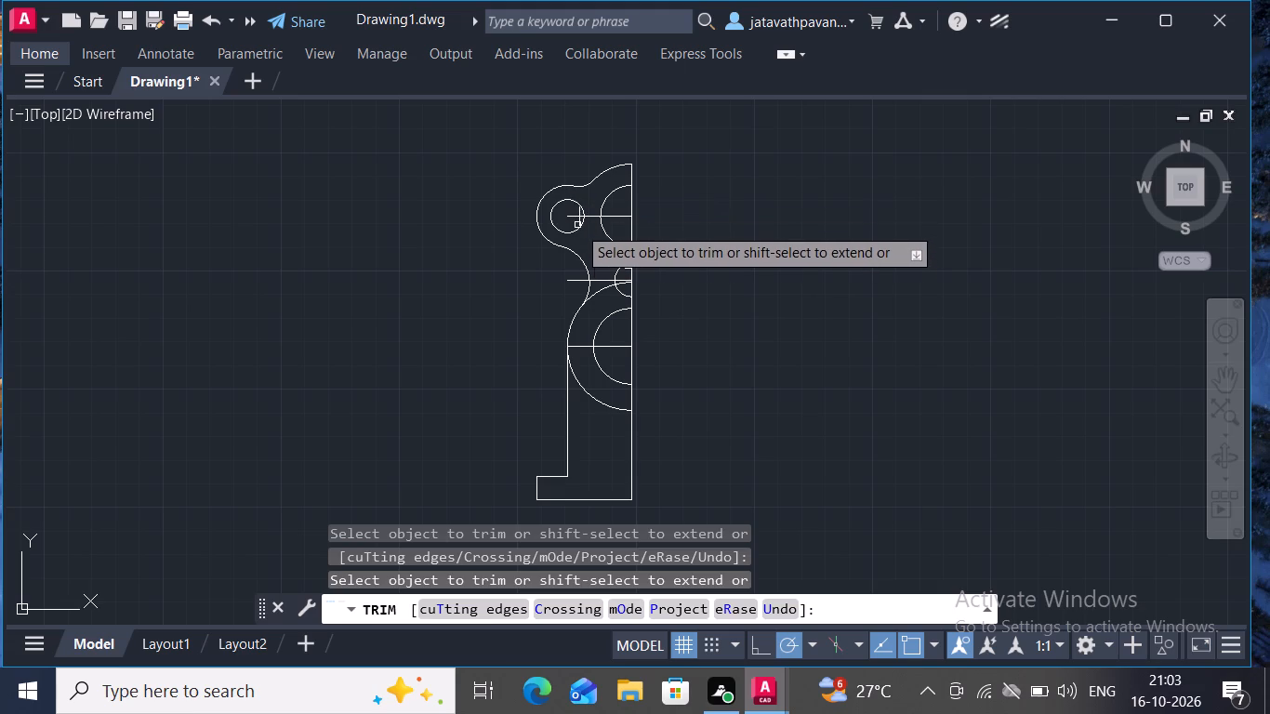
Trim the leftover arc pieces and the horizontal line segments inside the small circle near the upper end of the profile.
ctrl+scroll(583, 219, up, 4)
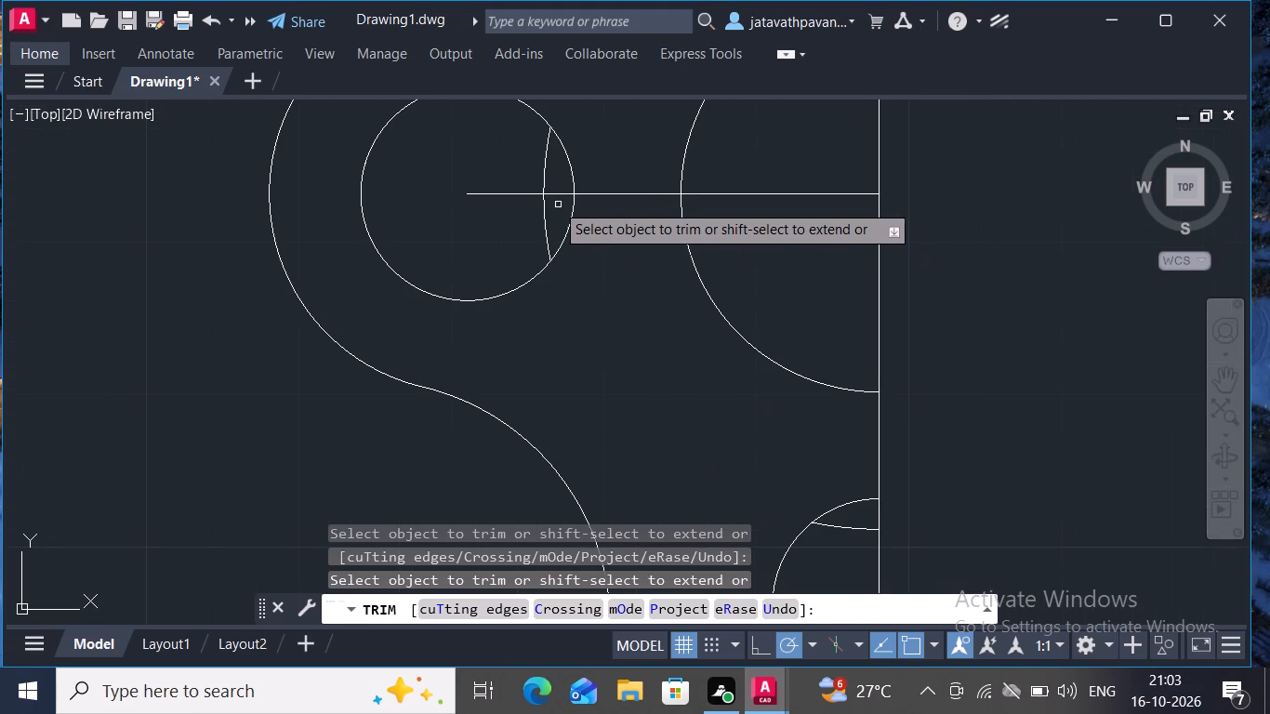
drag(544, 168, 526, 191)
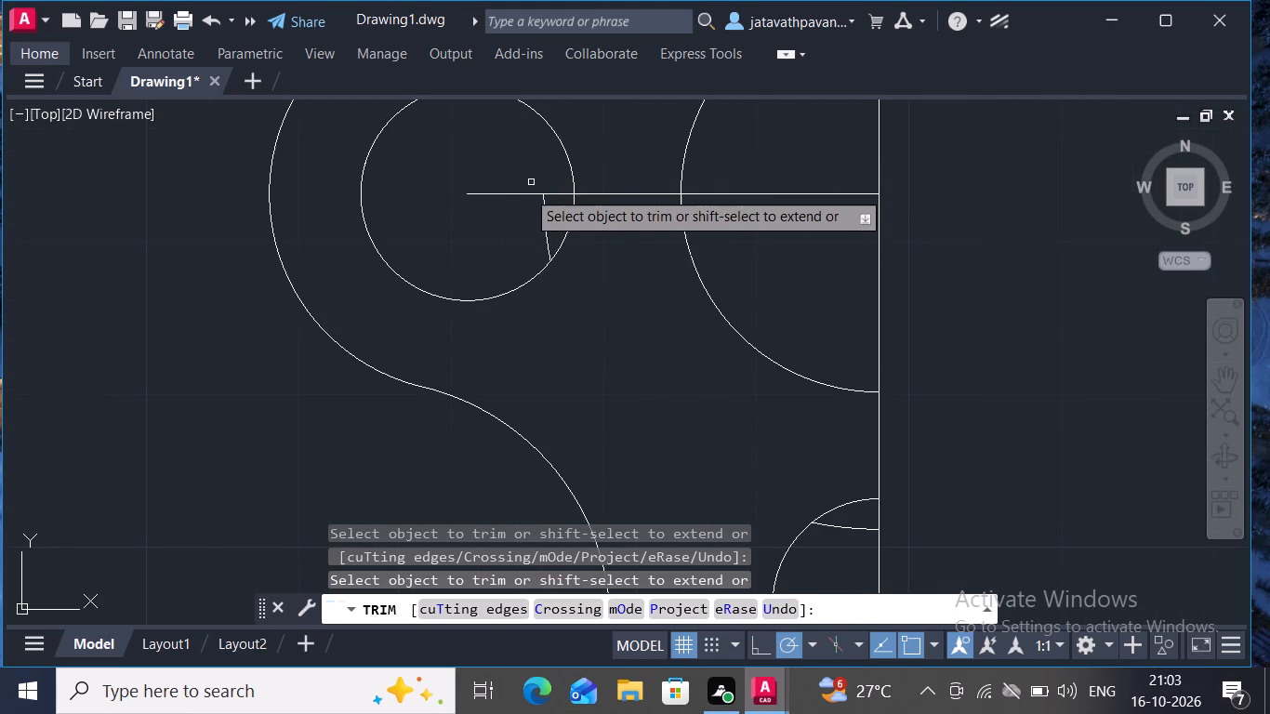
drag(526, 191, 513, 192)
drag(513, 192, 516, 193)
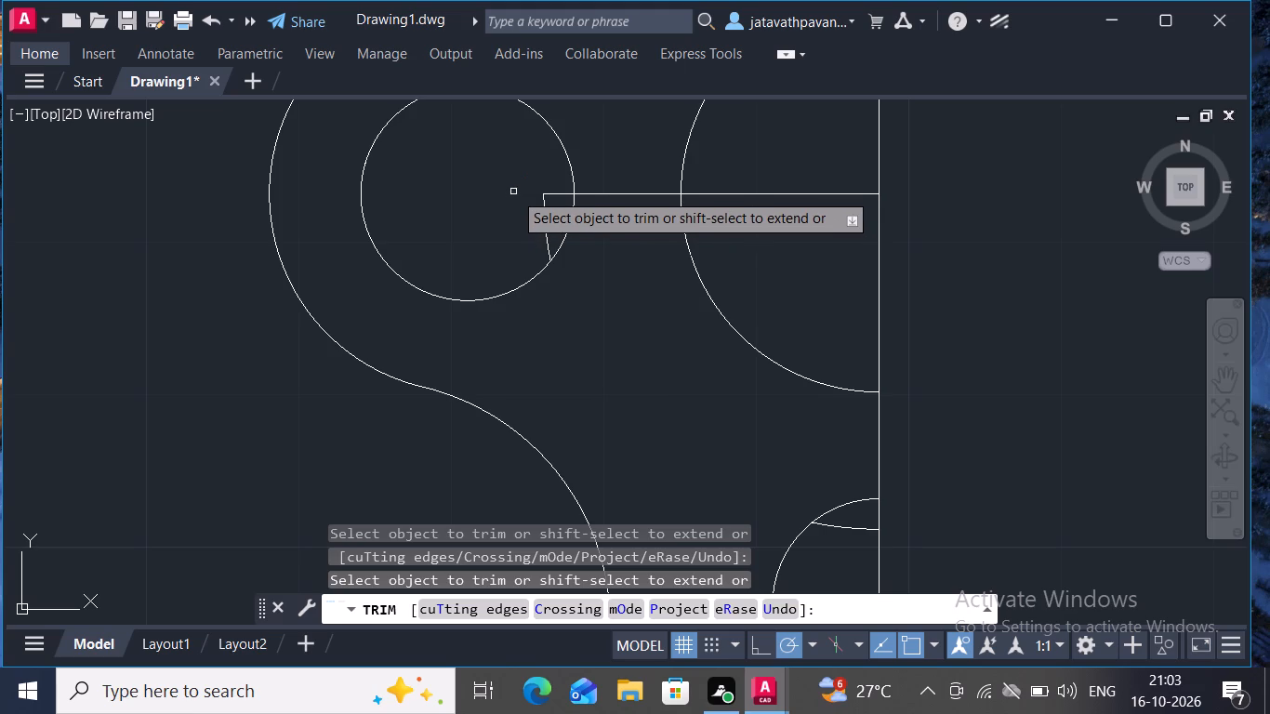
drag(516, 193, 541, 220)
click(541, 220)
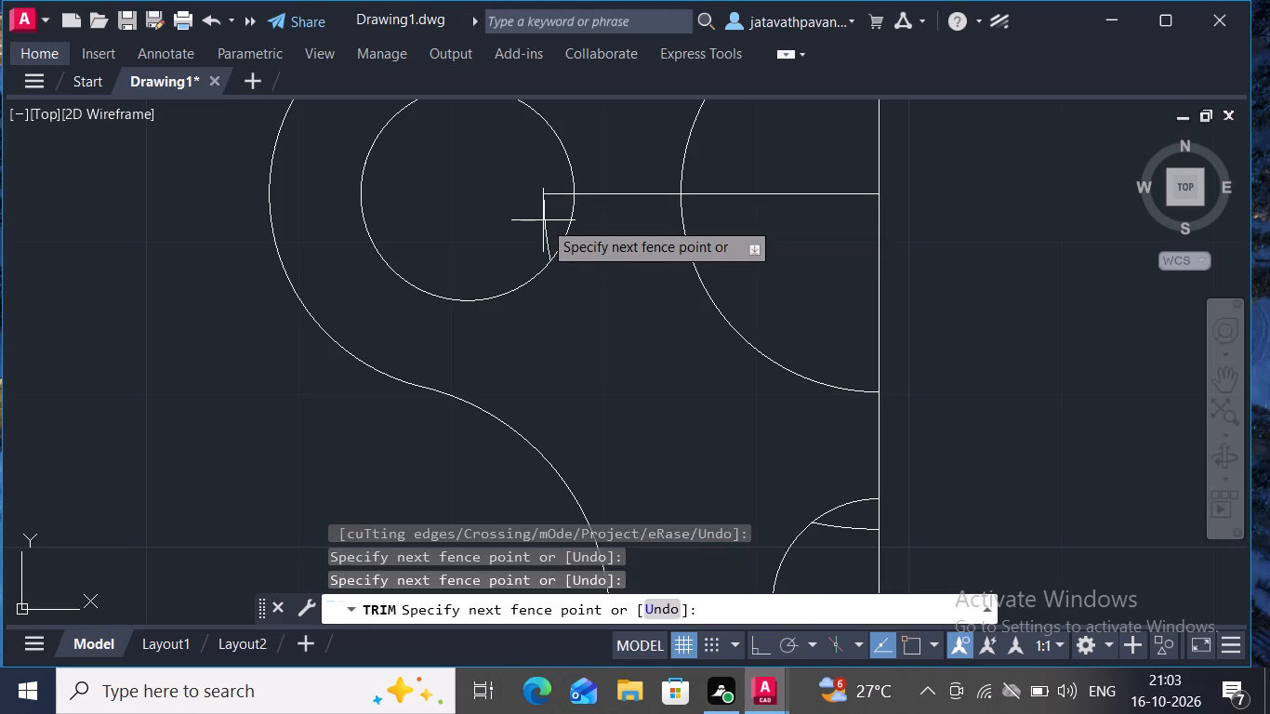
key(t)
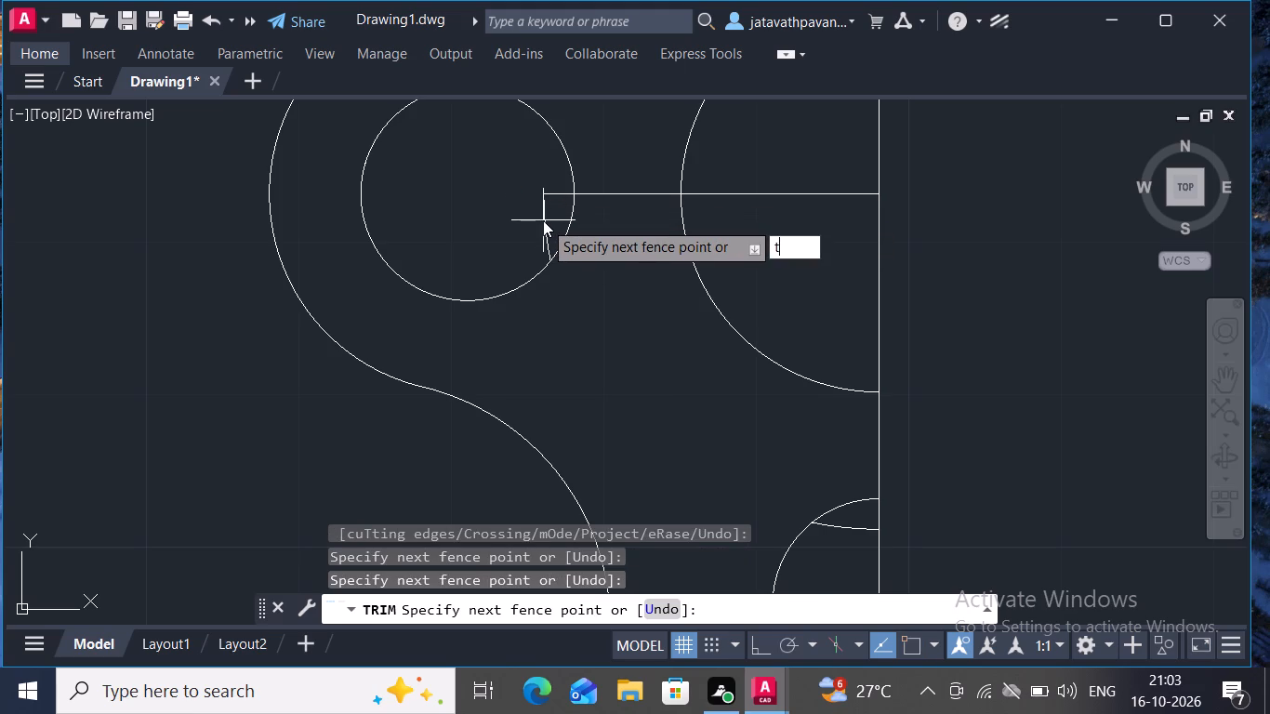
key(BackSpace)
key(Escape)
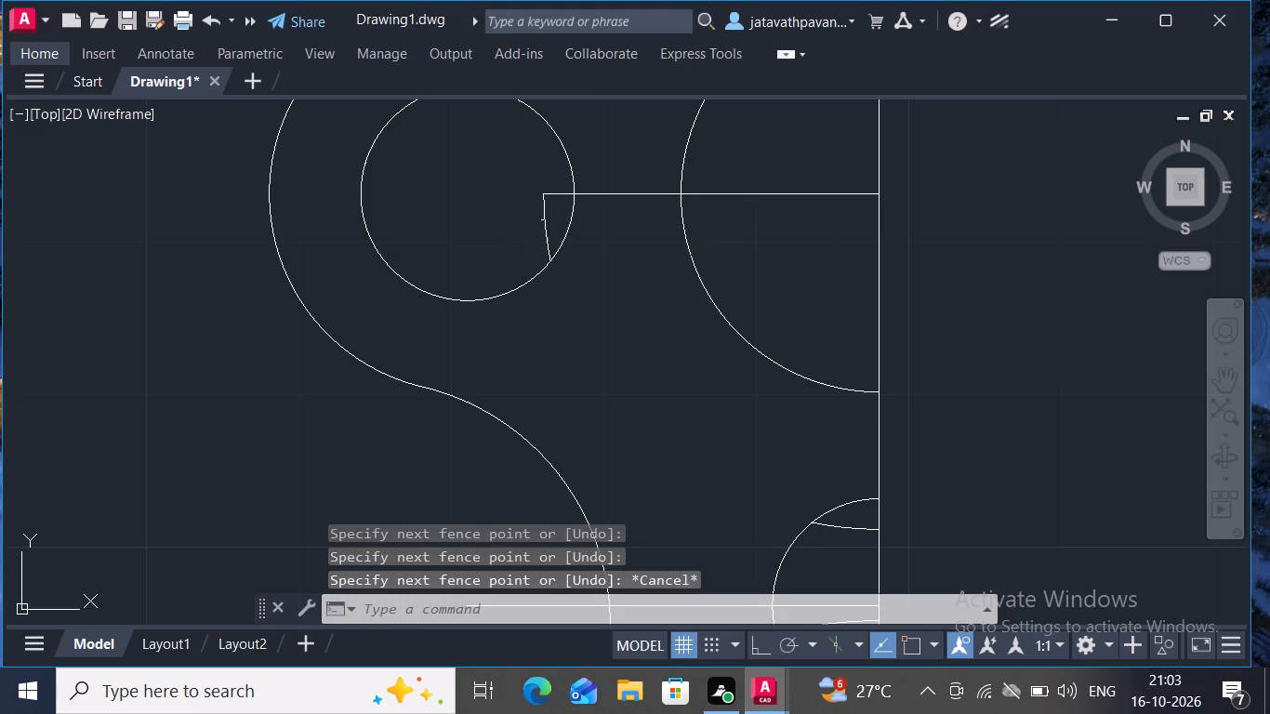
key(t)
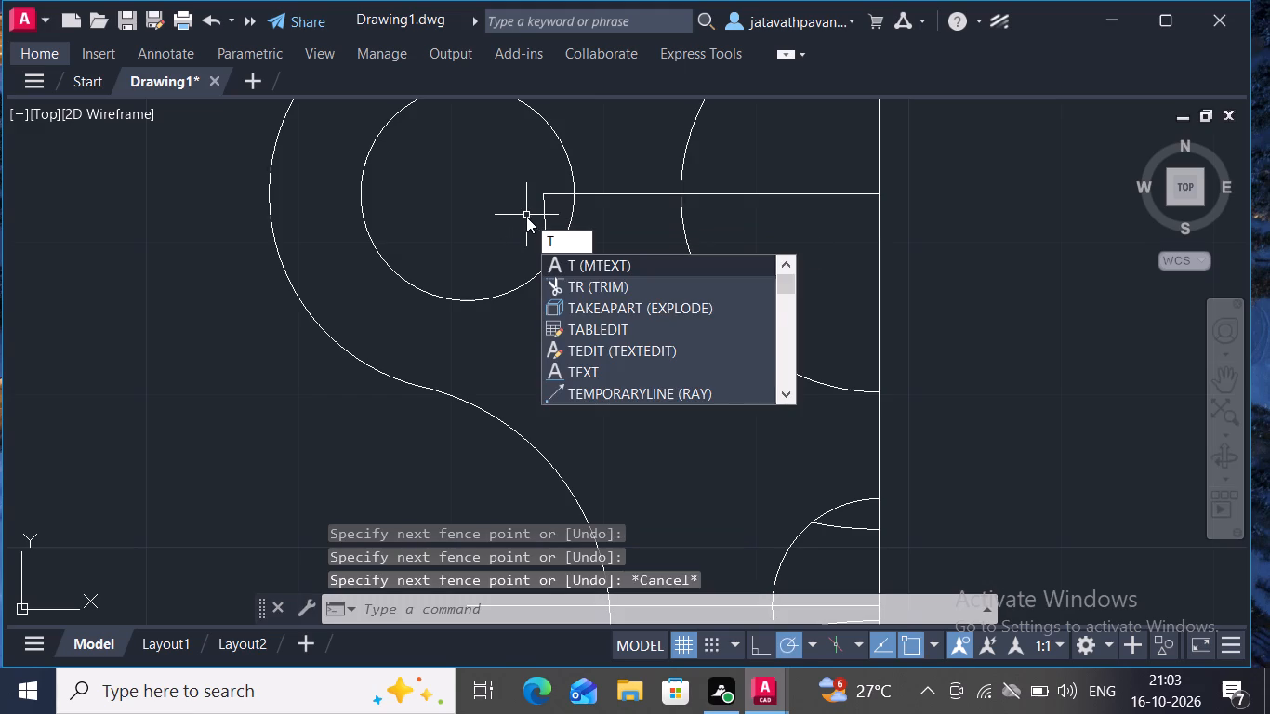
drag(598, 280, 549, 214)
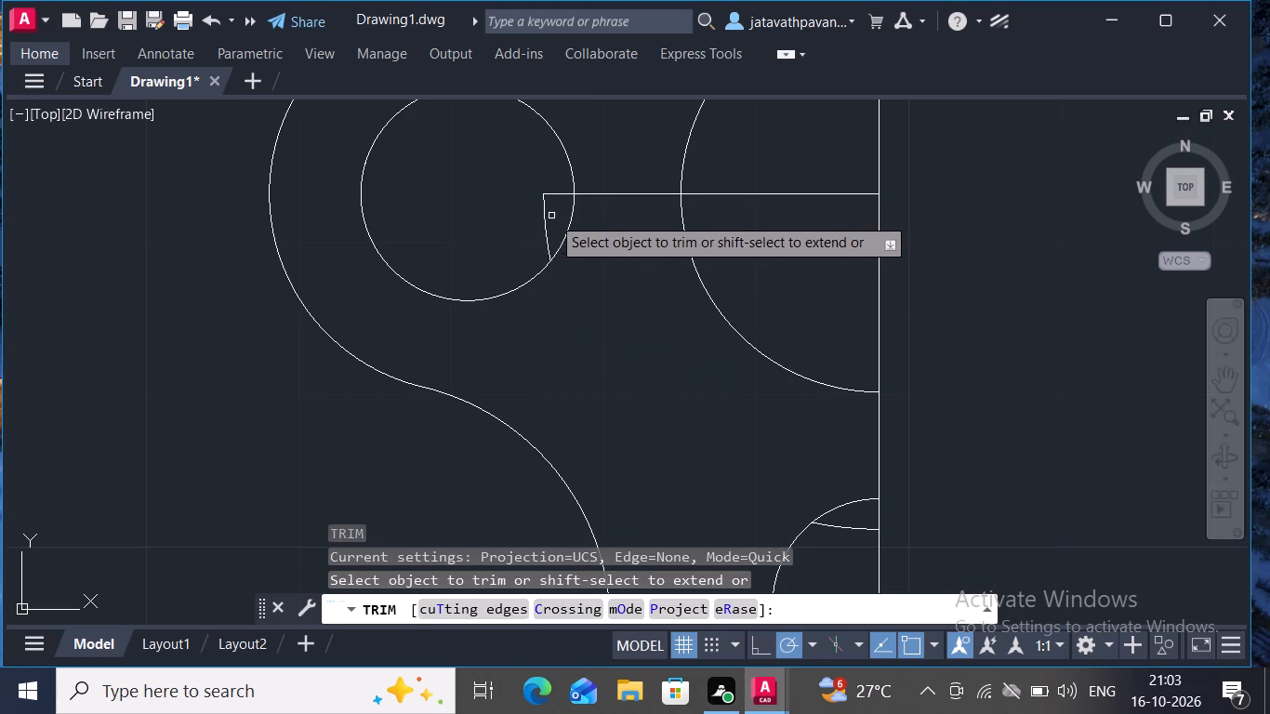
drag(549, 214, 544, 210)
click(544, 210)
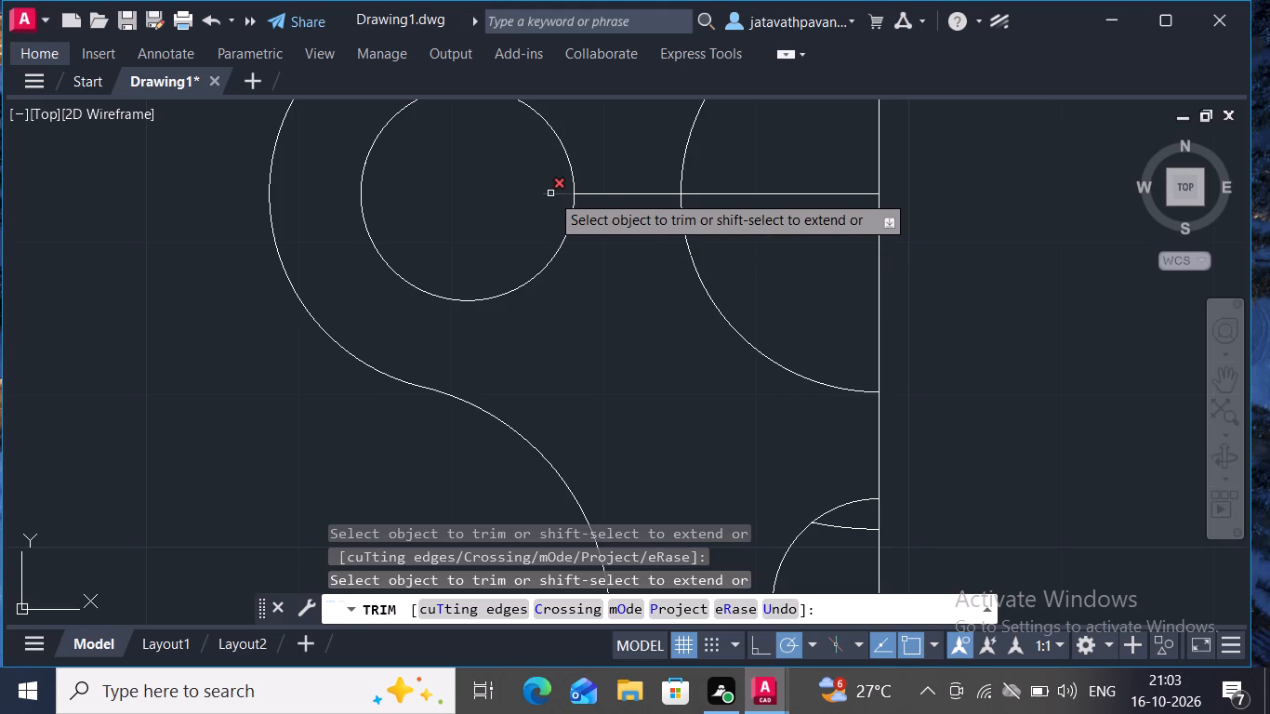
click(550, 193)
Trim the rest of the upper horizontal line and the vertical line segment spanning the large upper semicircle.
ctrl+scroll(598, 224, down, 2)
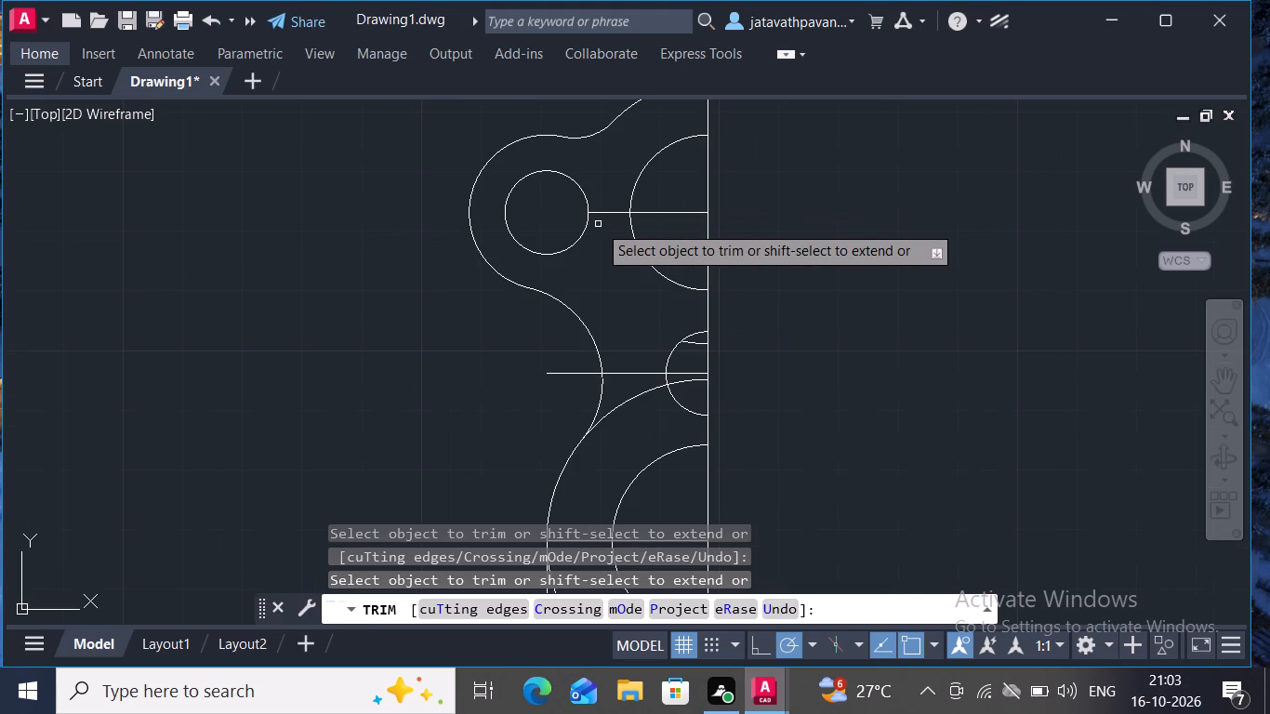
click(605, 211)
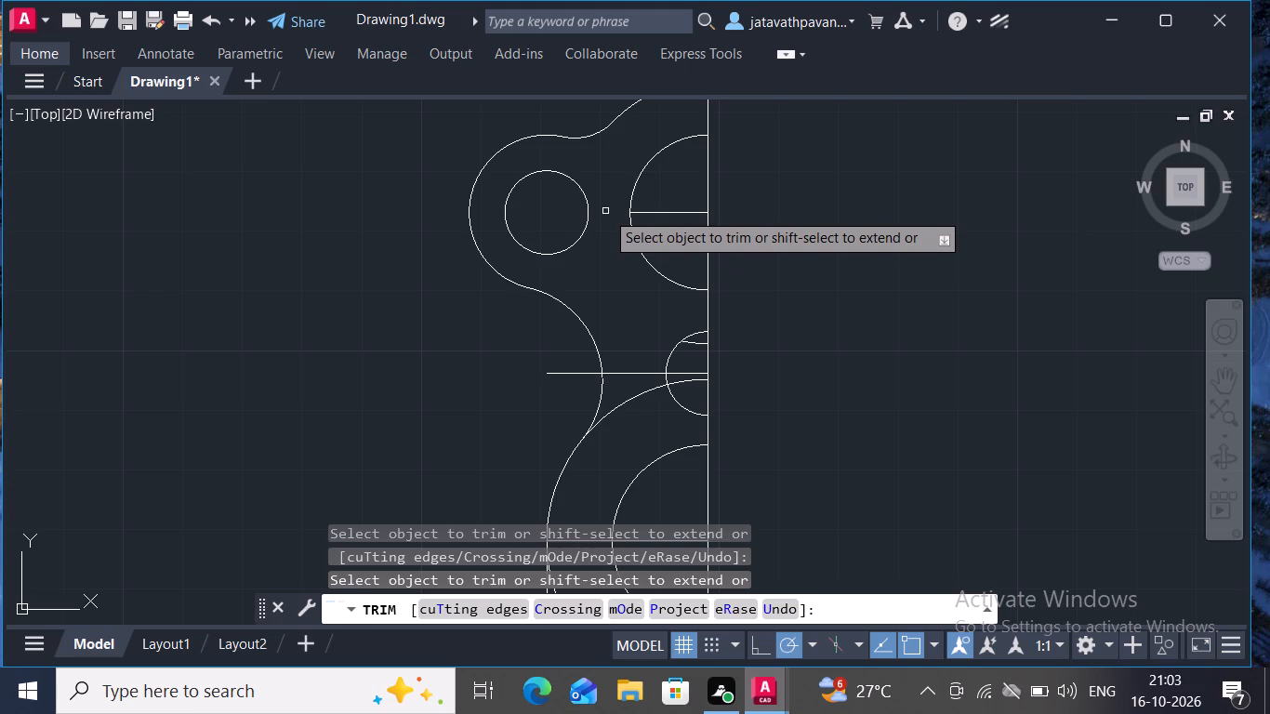
drag(689, 215, 708, 218)
click(708, 218)
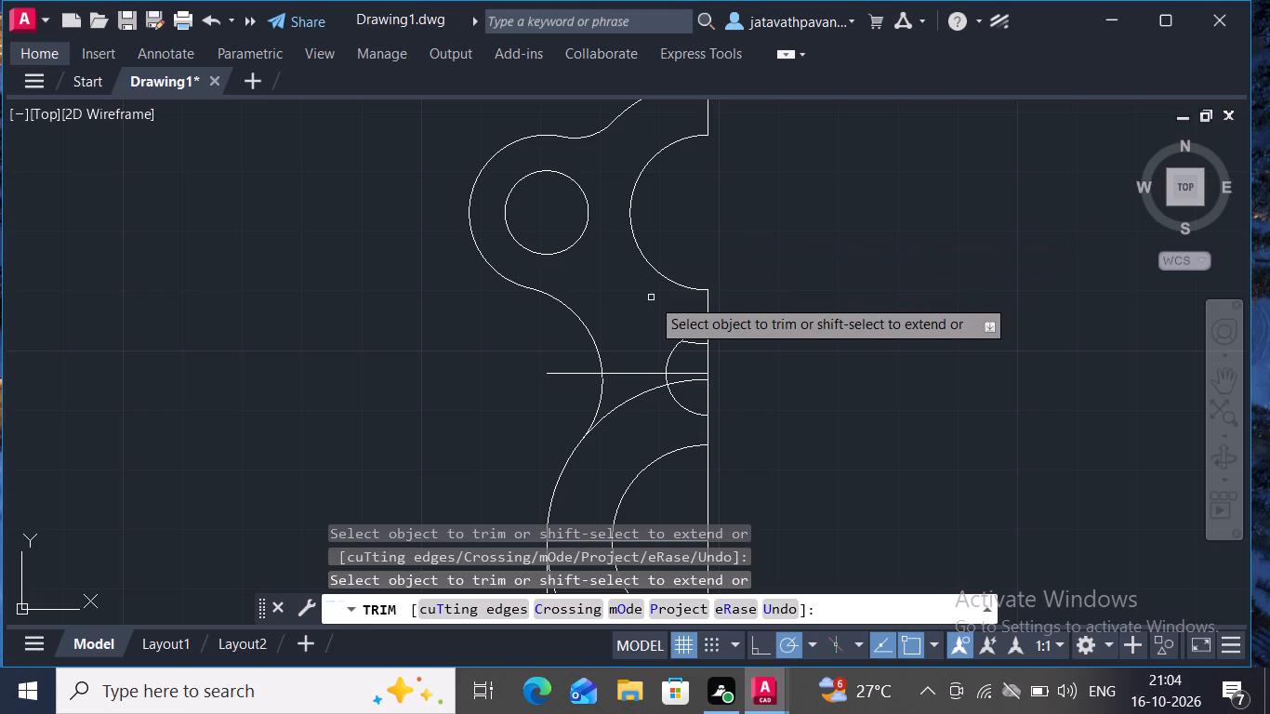
Trim away the whole middle horizontal line, from the vertical centre line out past the concave arc.
ctrl+scroll(661, 332, up, 1)
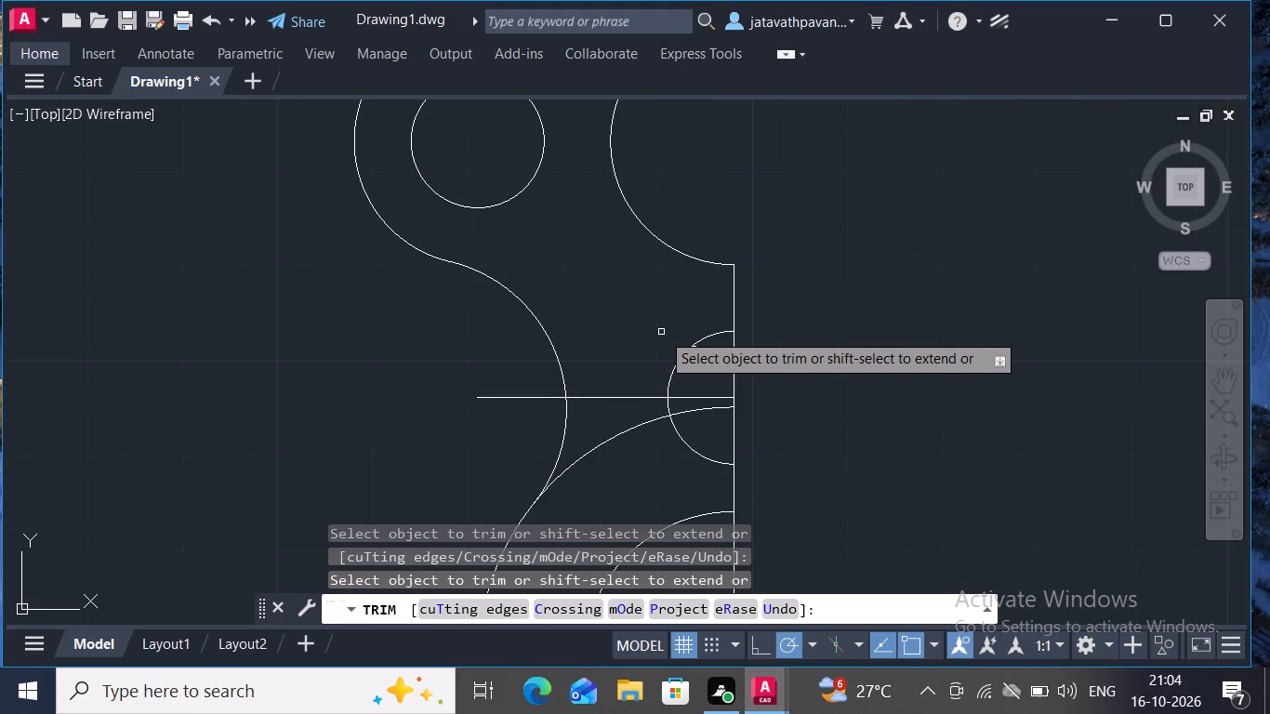
click(692, 401)
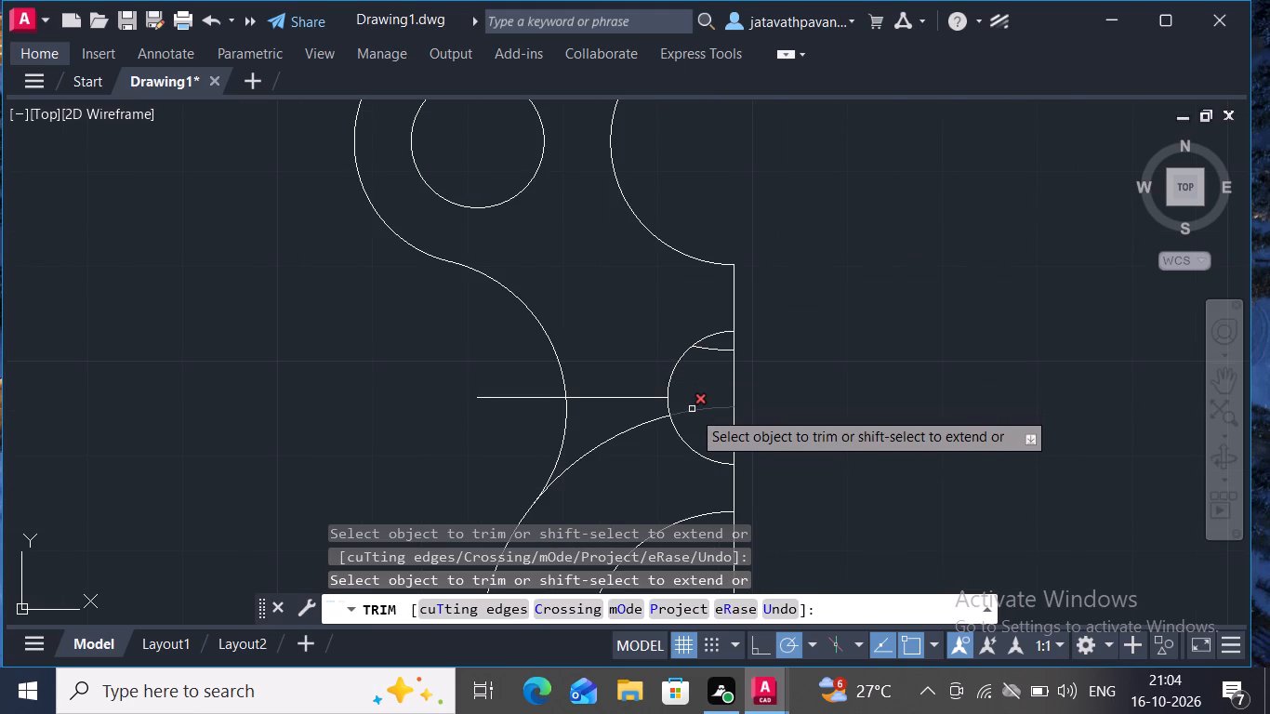
click(623, 398)
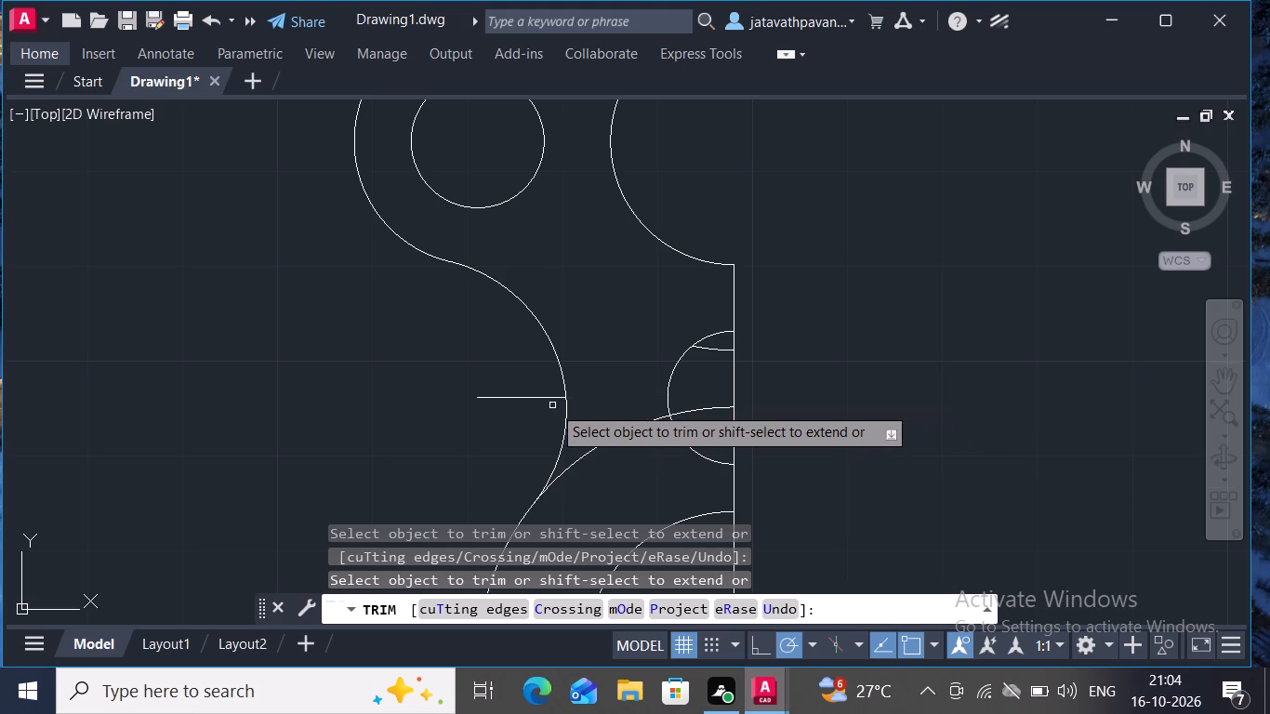
click(531, 398)
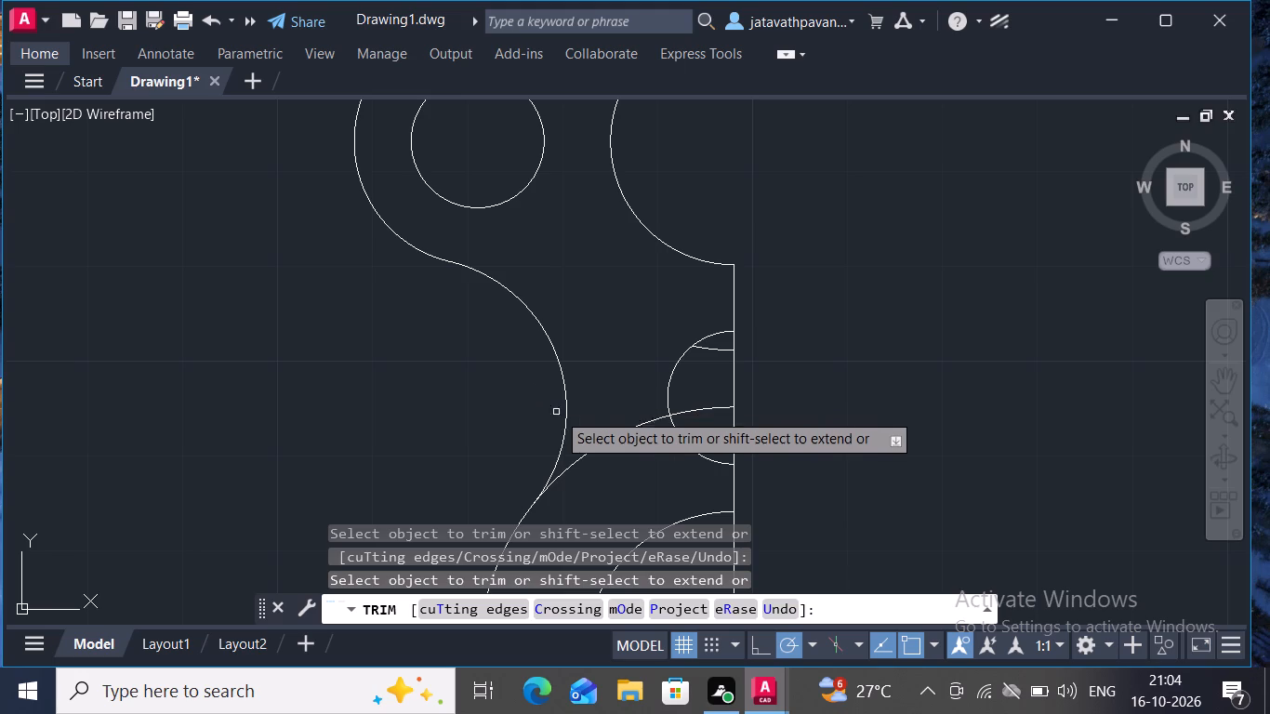
Trim the radius 22 arc between its tangent point and the vertical line, plus the leftover arc inside the small middle semicircle.
click(625, 439)
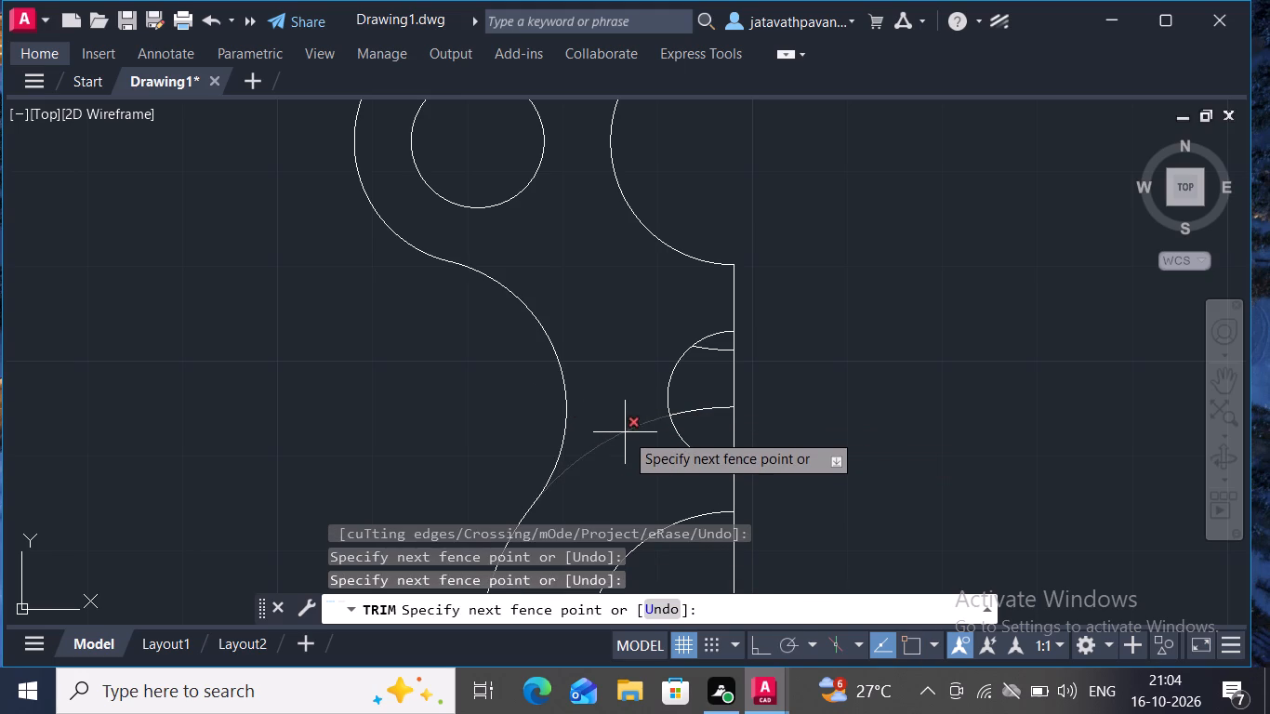
click(625, 432)
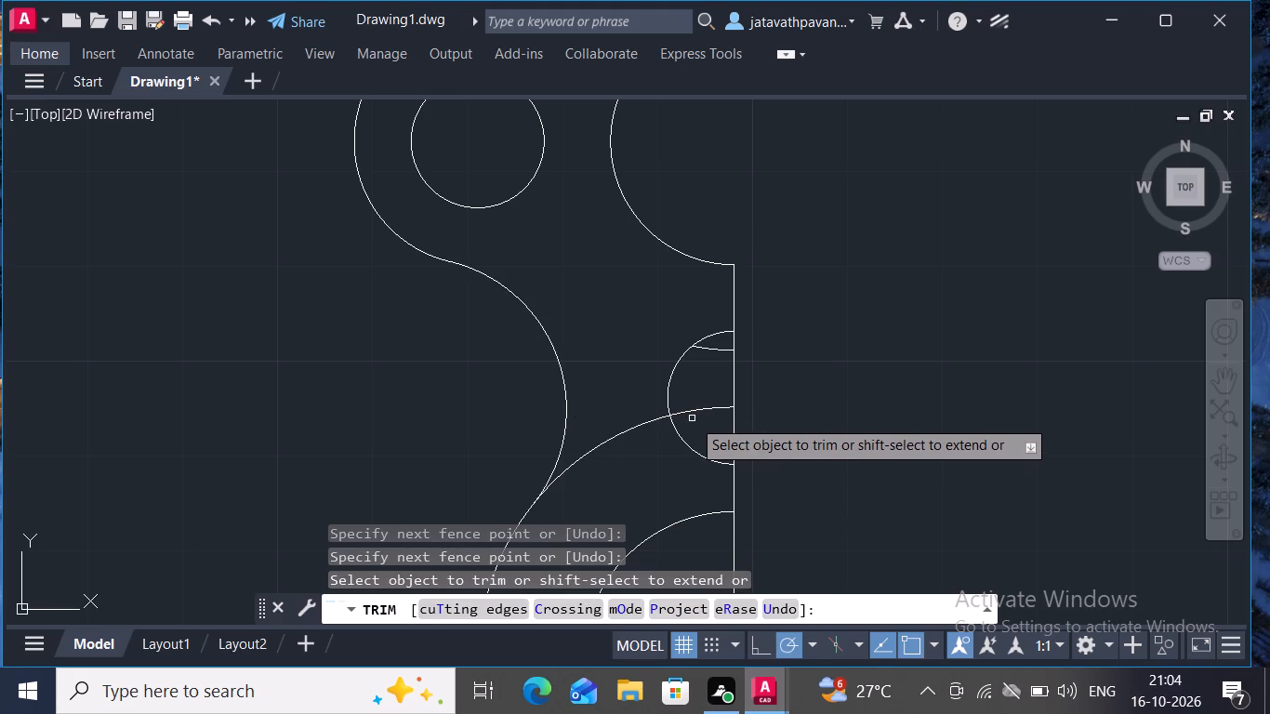
drag(693, 412, 716, 363)
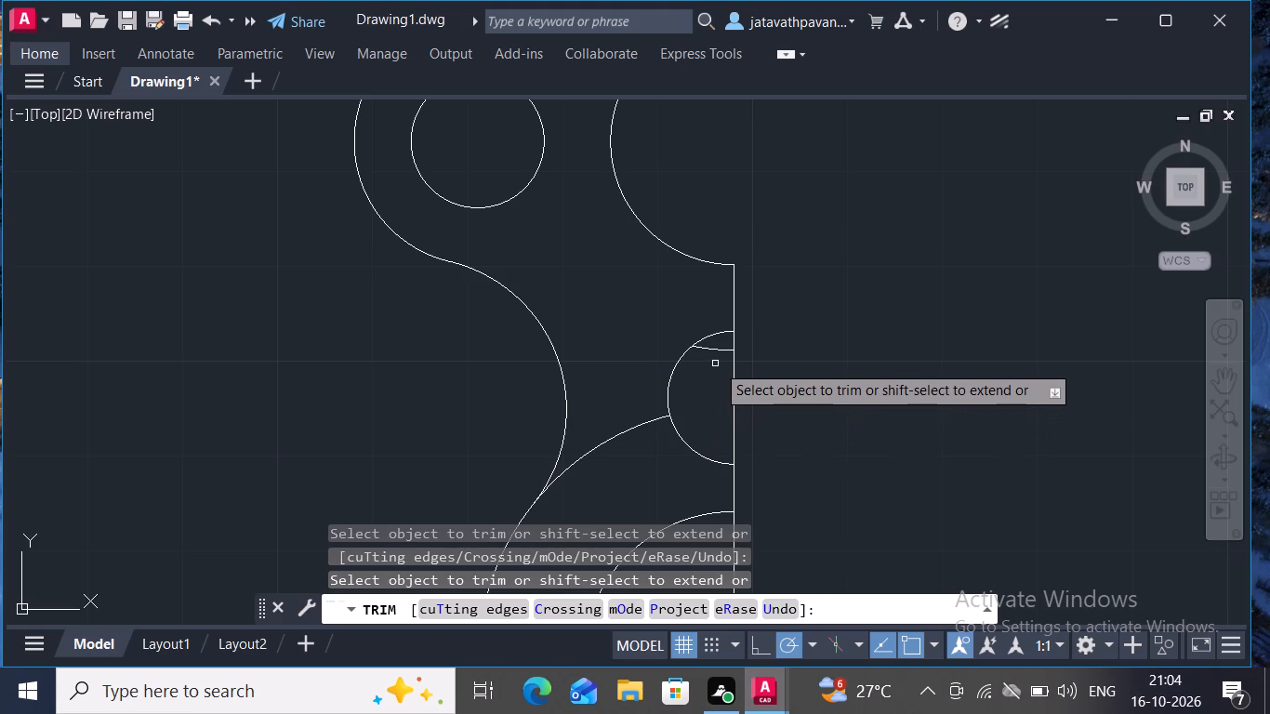
drag(716, 363, 718, 352)
drag(718, 352, 641, 422)
click(641, 422)
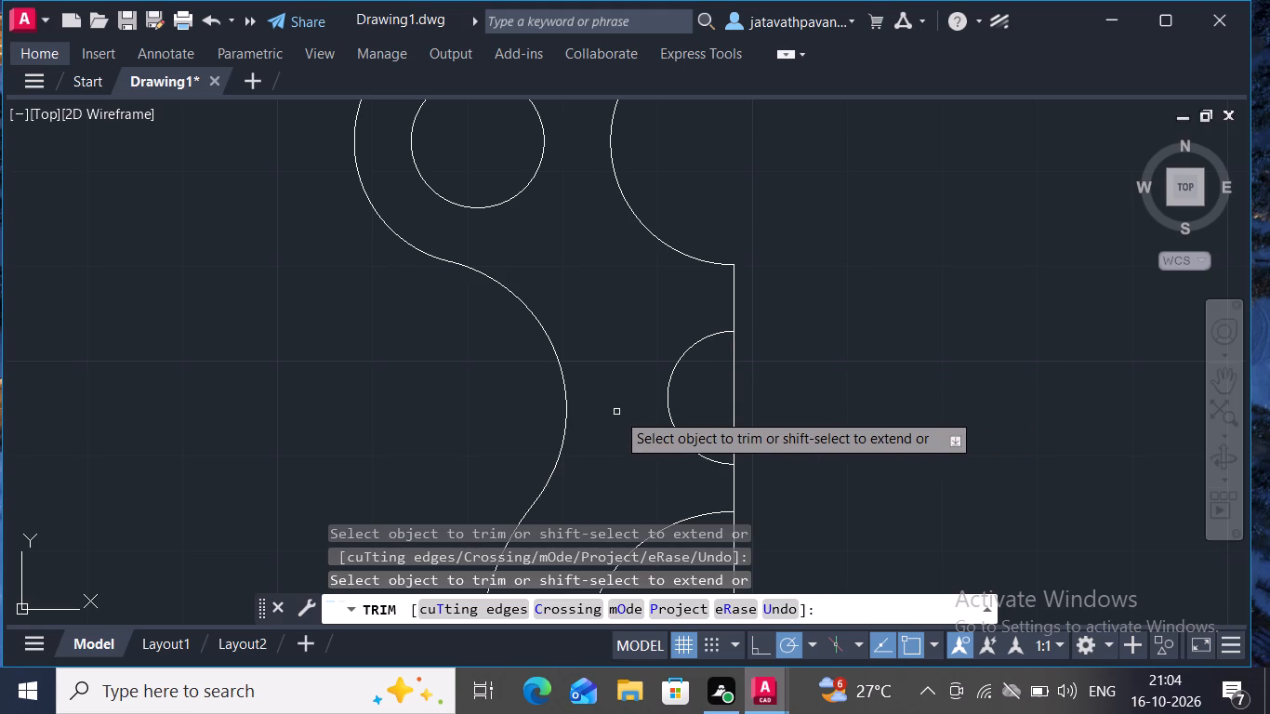
Trim the vertical centre line inside the small middle semicircle and inside the upper half of the lower inner semicircle.
ctrl+scroll(616, 412, down, 2)
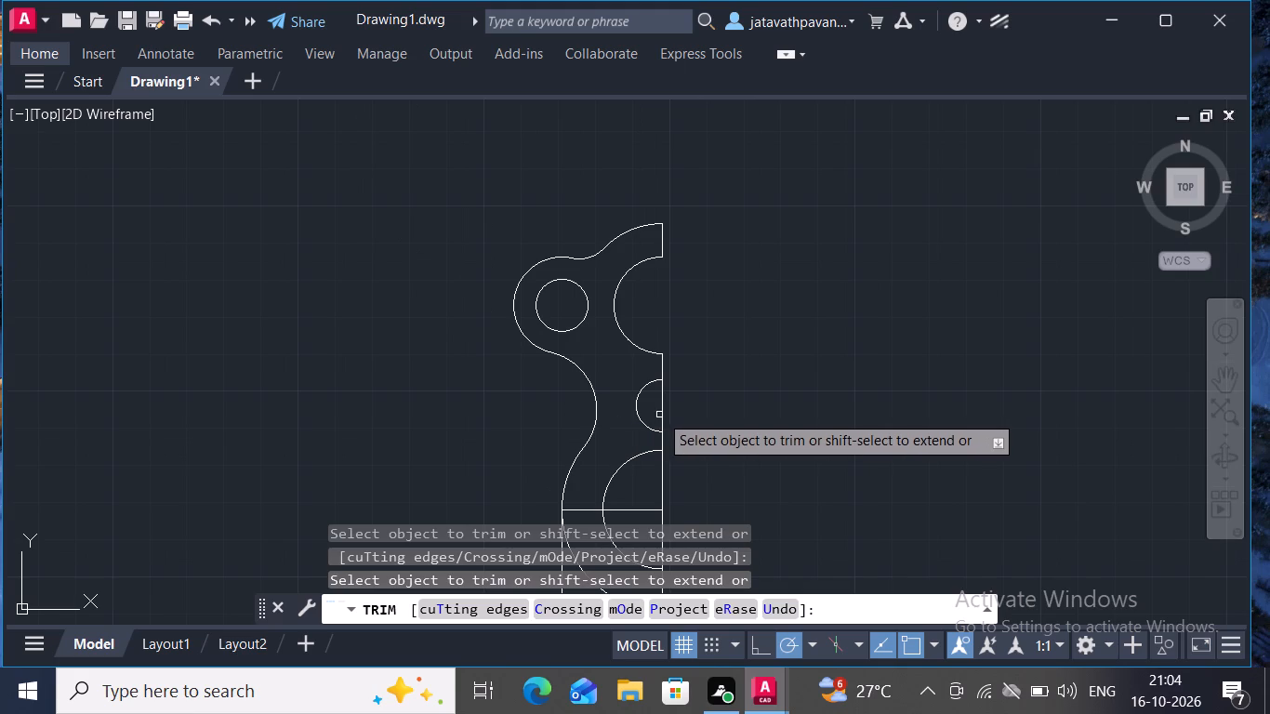
click(662, 411)
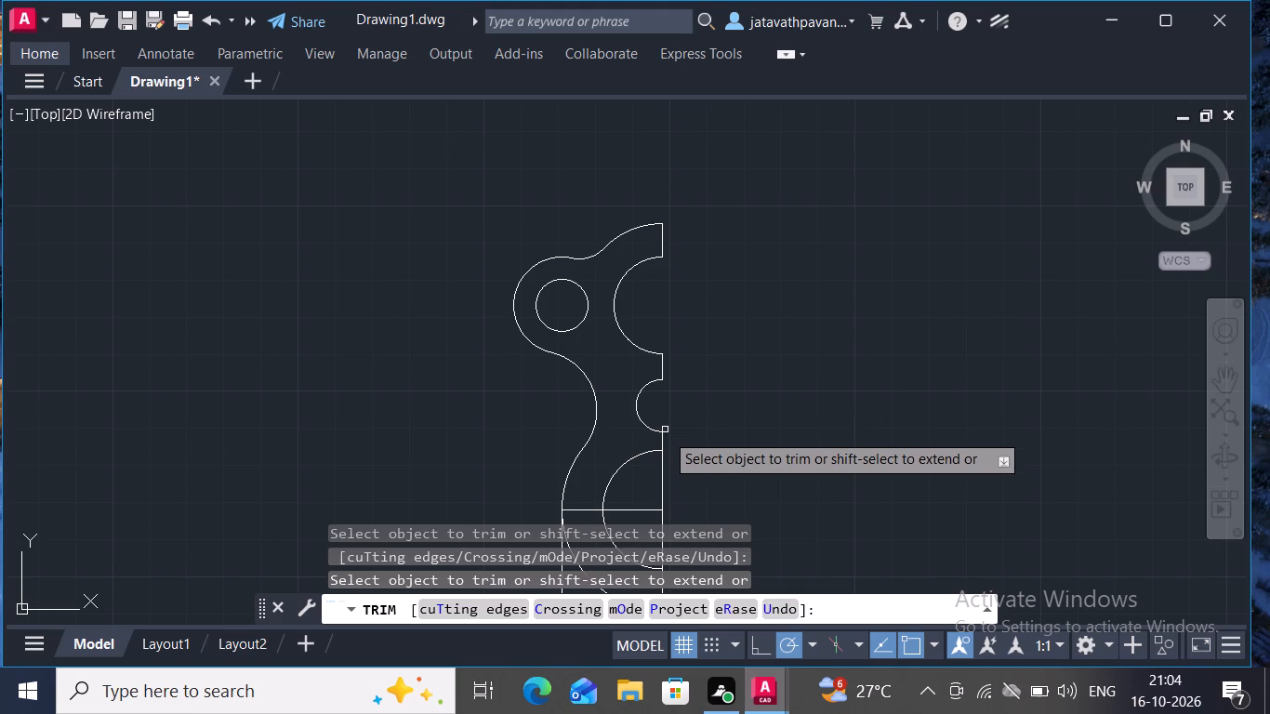
click(662, 479)
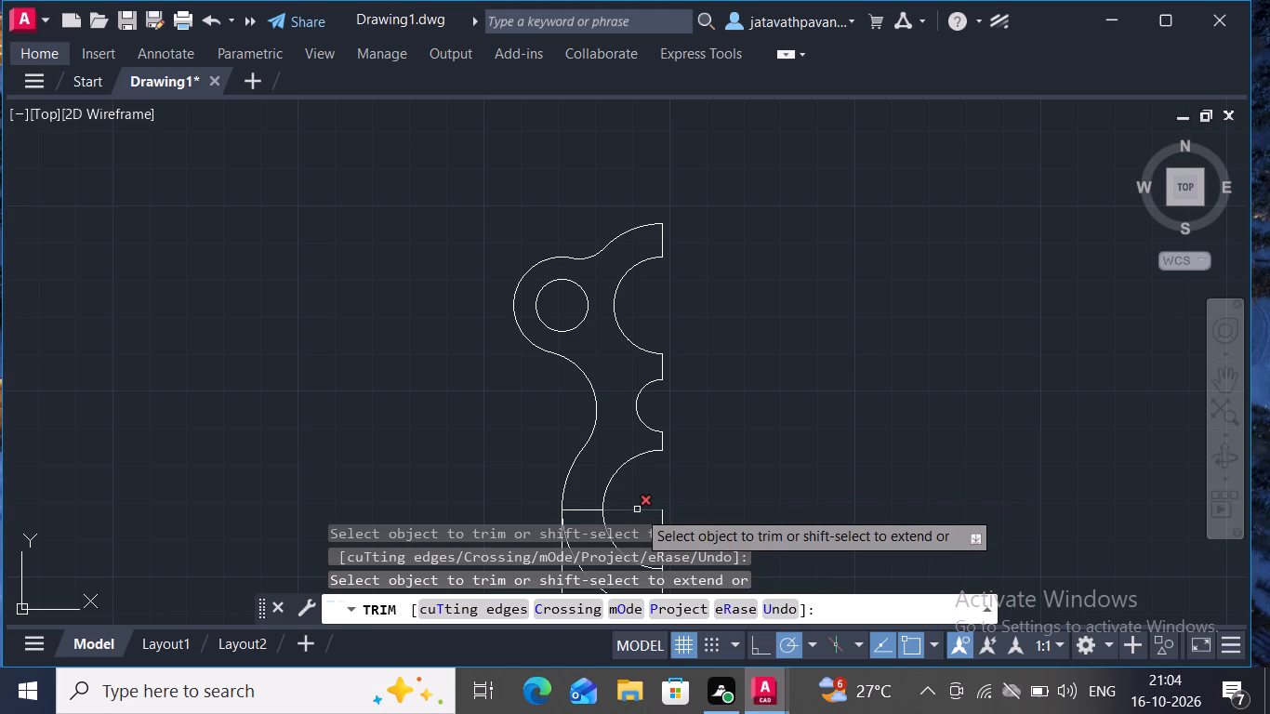
Trim away the lower horizontal line, both inside the inner semicircle and out to the profile's outer edge.
drag(637, 509, 587, 511)
click(587, 511)
drag(587, 511, 618, 496)
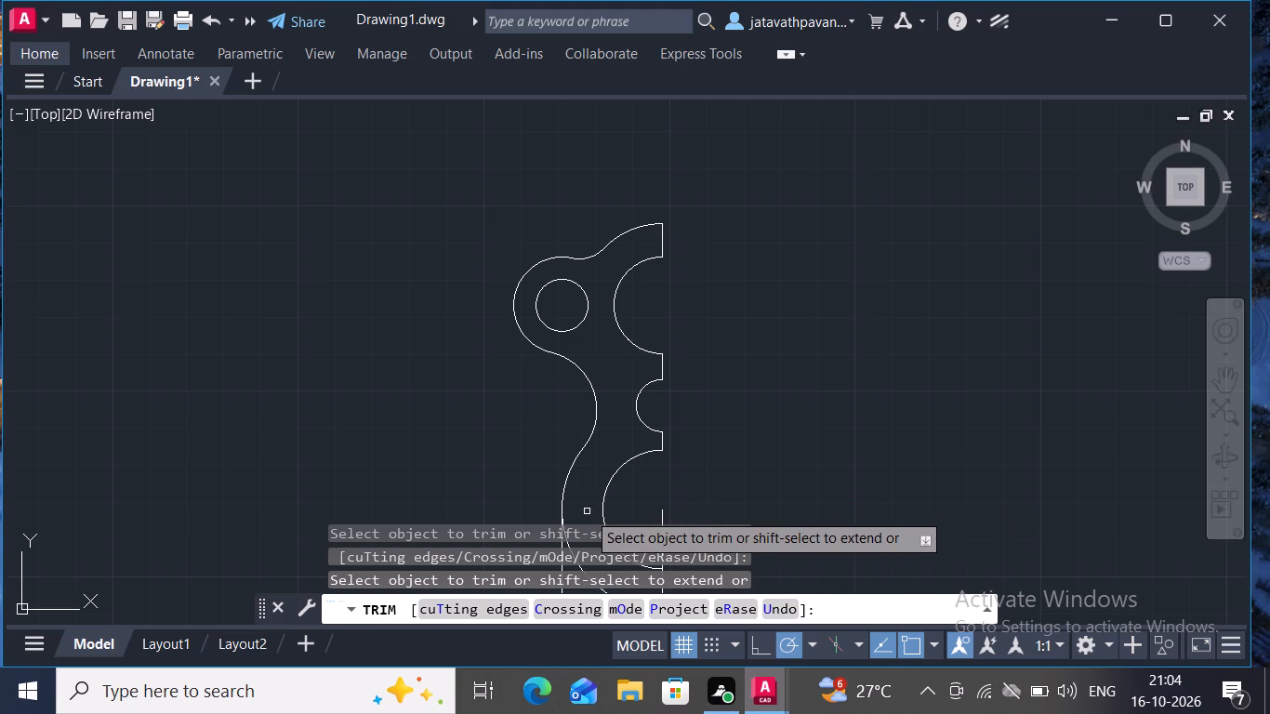
drag(618, 496, 742, 433)
drag(742, 433, 741, 400)
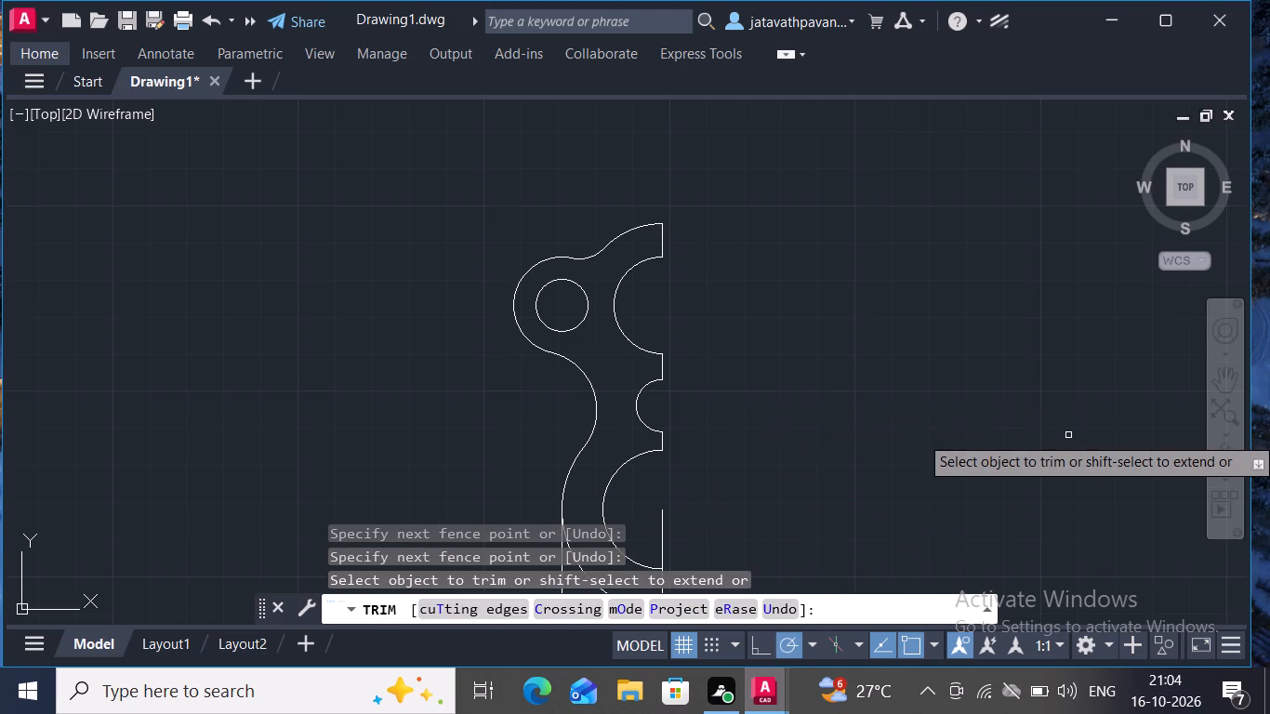
Trim the vertical centre line from the lower inner semicircle's centre down to the bottom of the outer radius 22 arc.
click(1220, 384)
drag(1220, 384, 939, 387)
drag(939, 387, 936, 377)
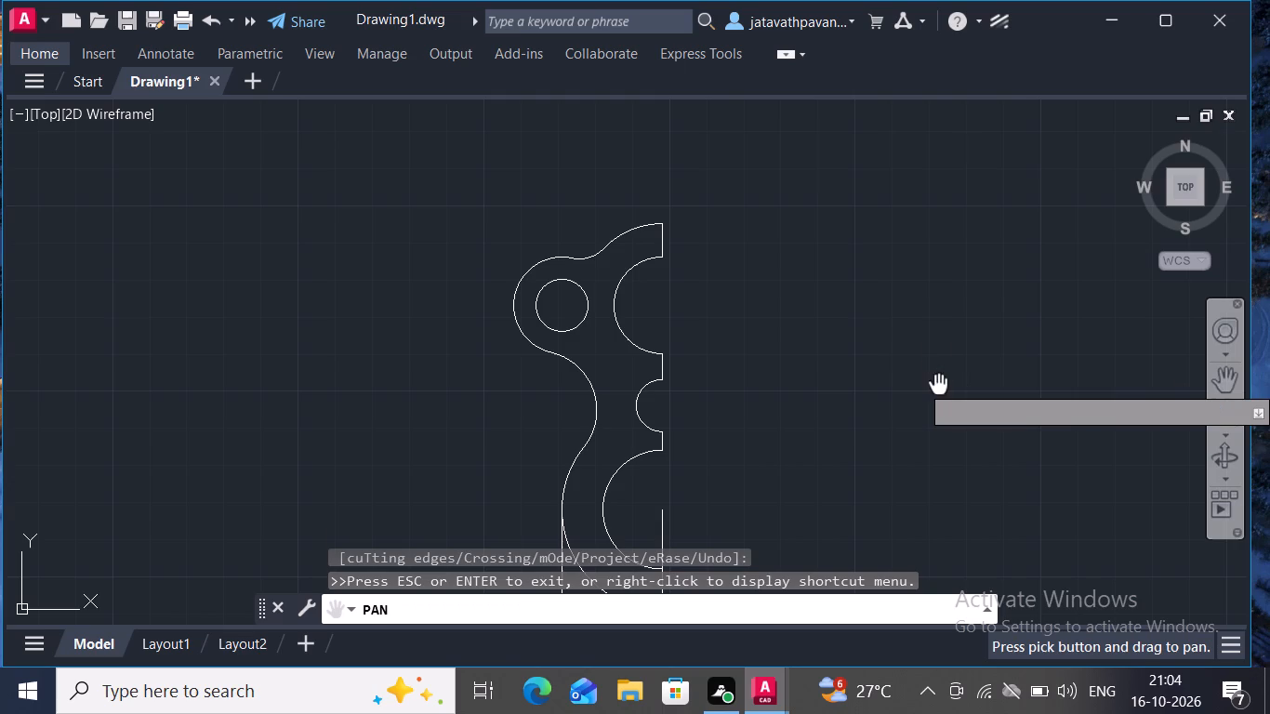
drag(936, 377, 826, 396)
triple_click(826, 396)
key(Escape)
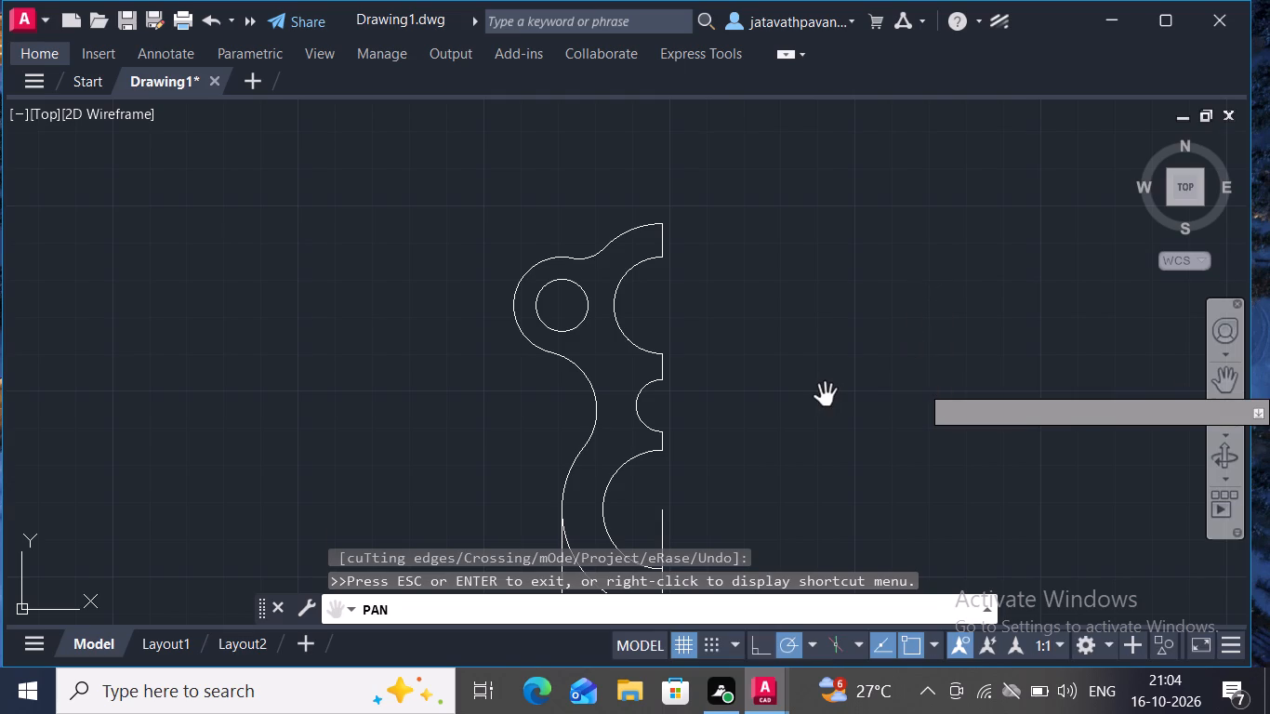
key(Escape)
key(Escape)
key(Escape)
key(Escape)
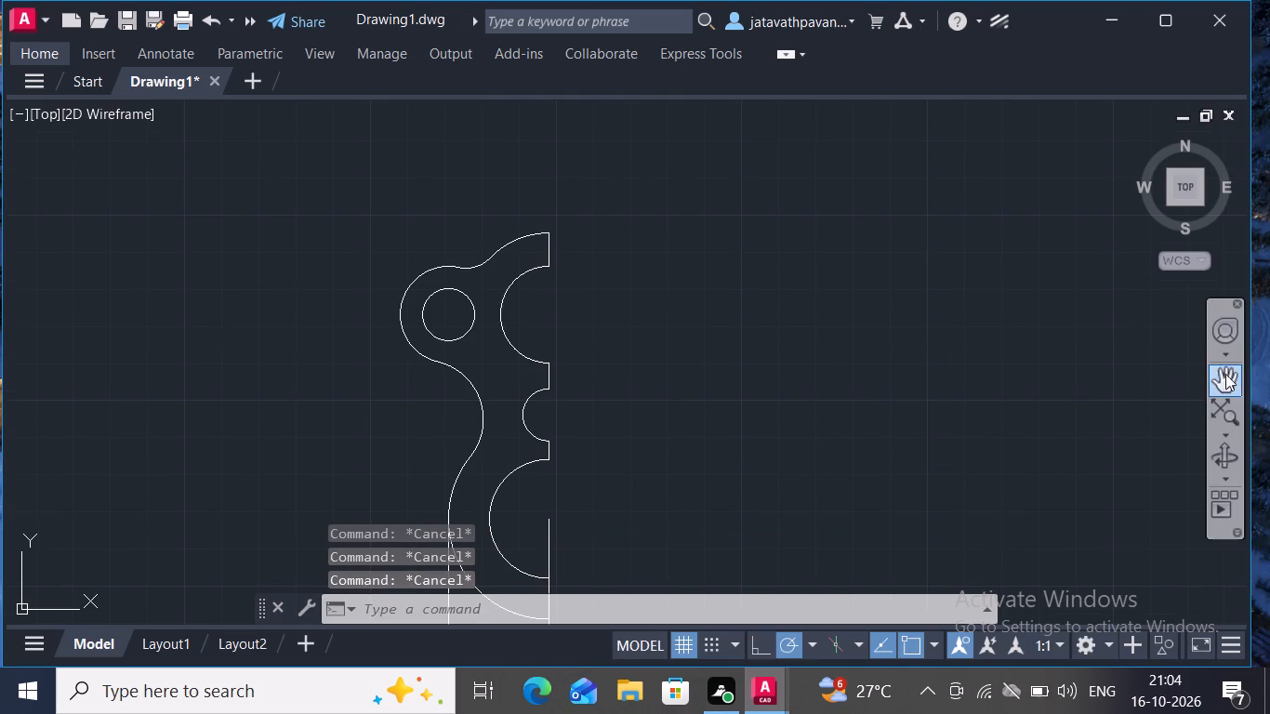
click(1224, 377)
drag(957, 357, 972, 234)
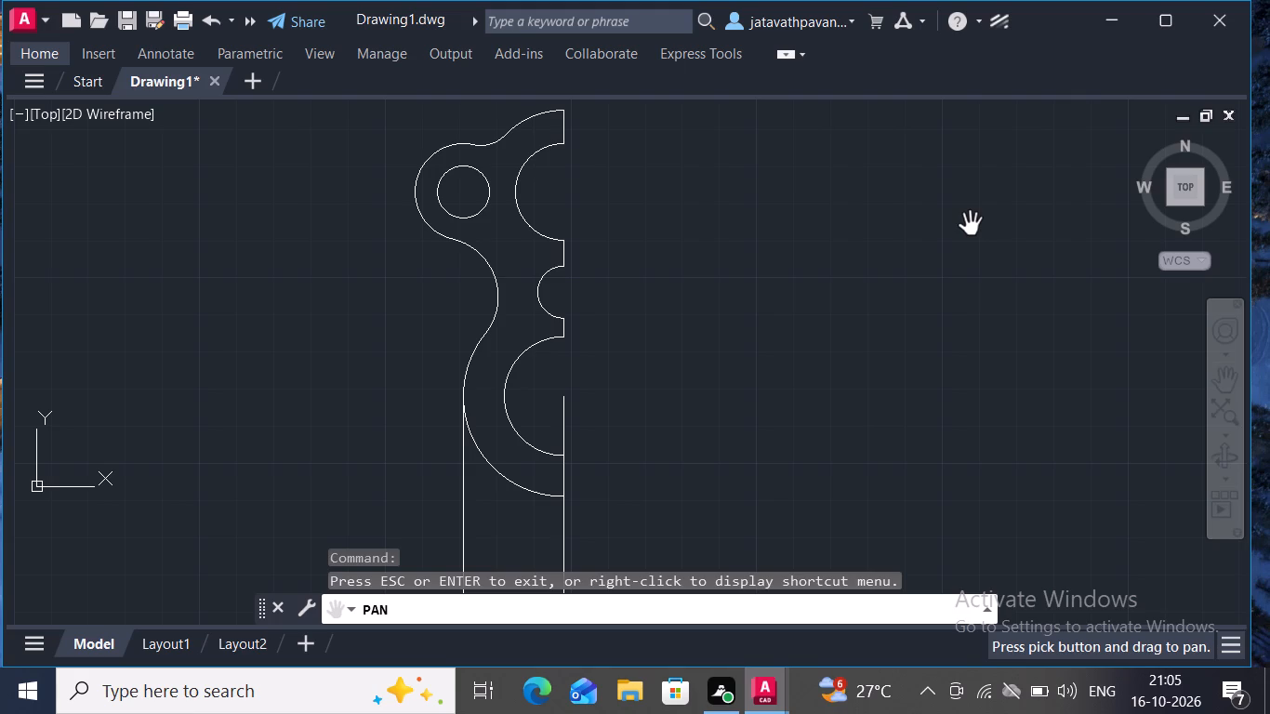
key(Escape)
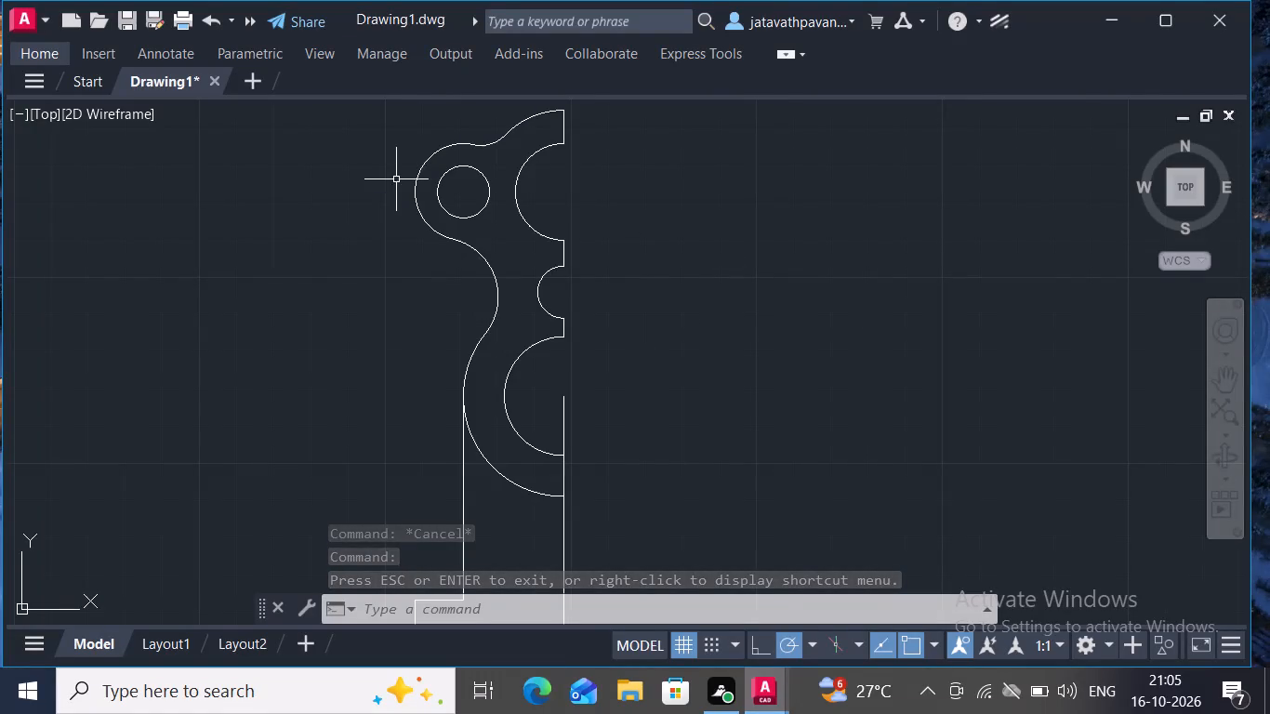
text(tri)
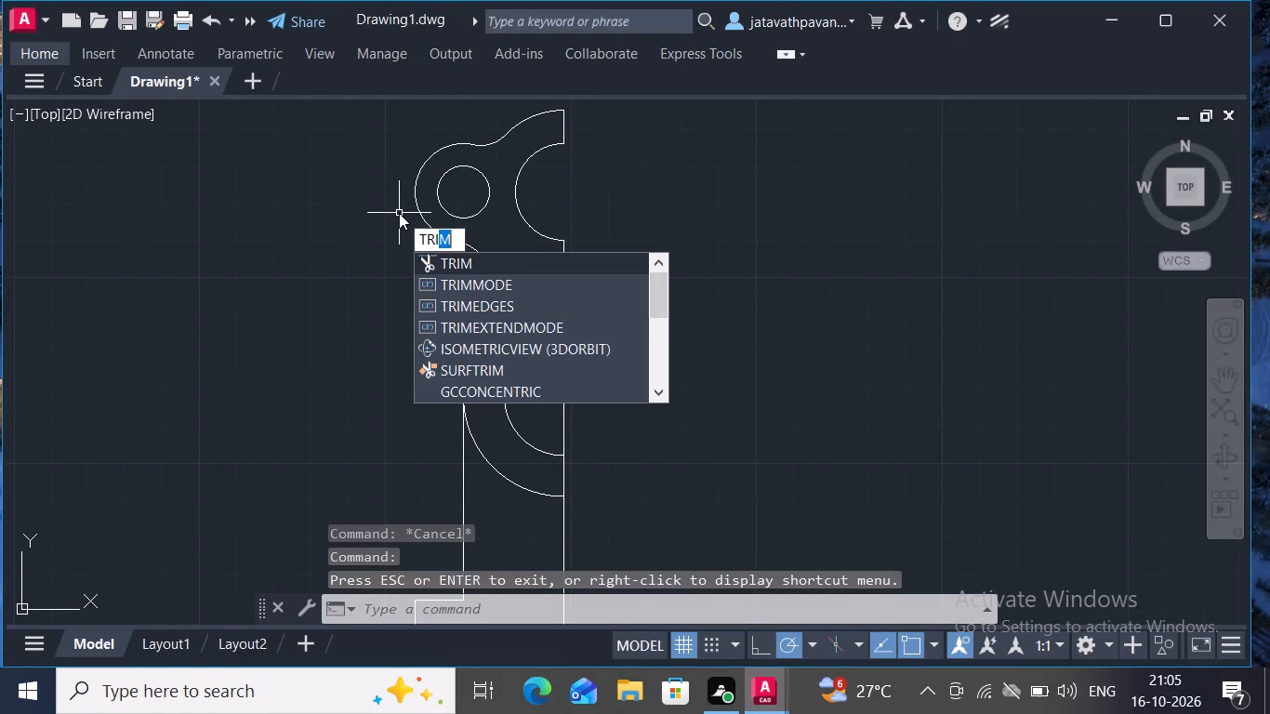
click(455, 262)
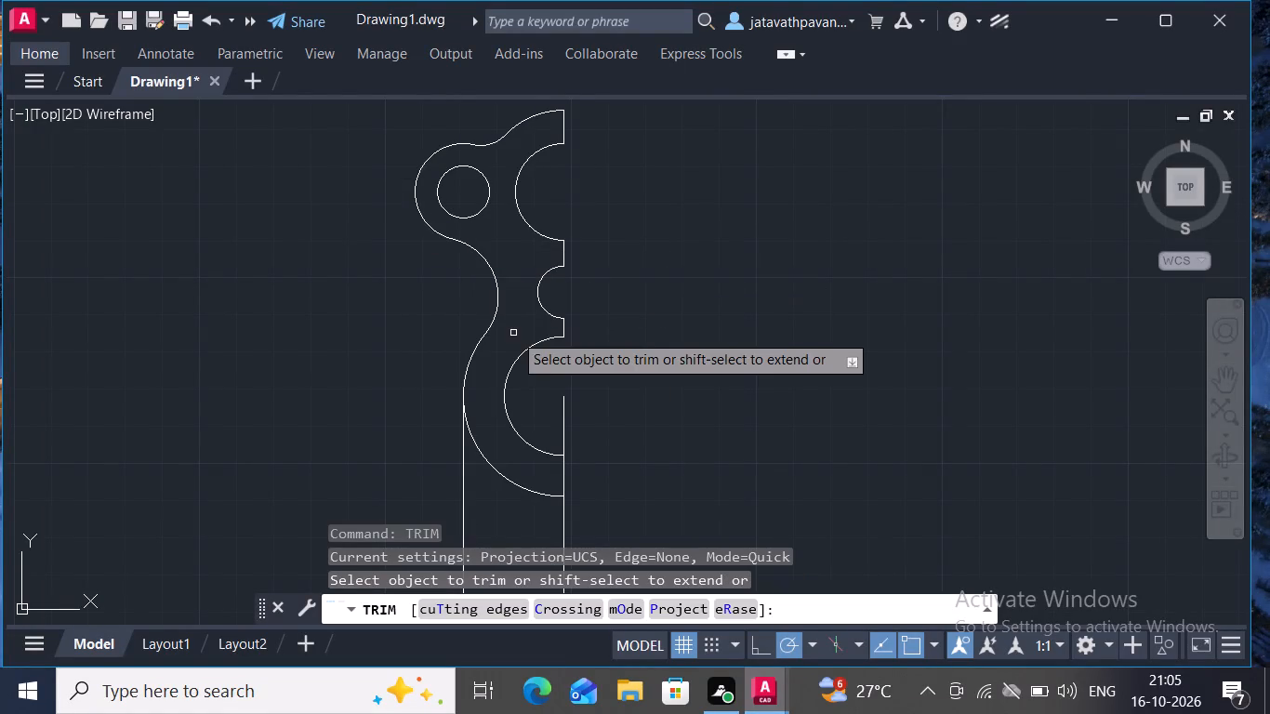
click(563, 415)
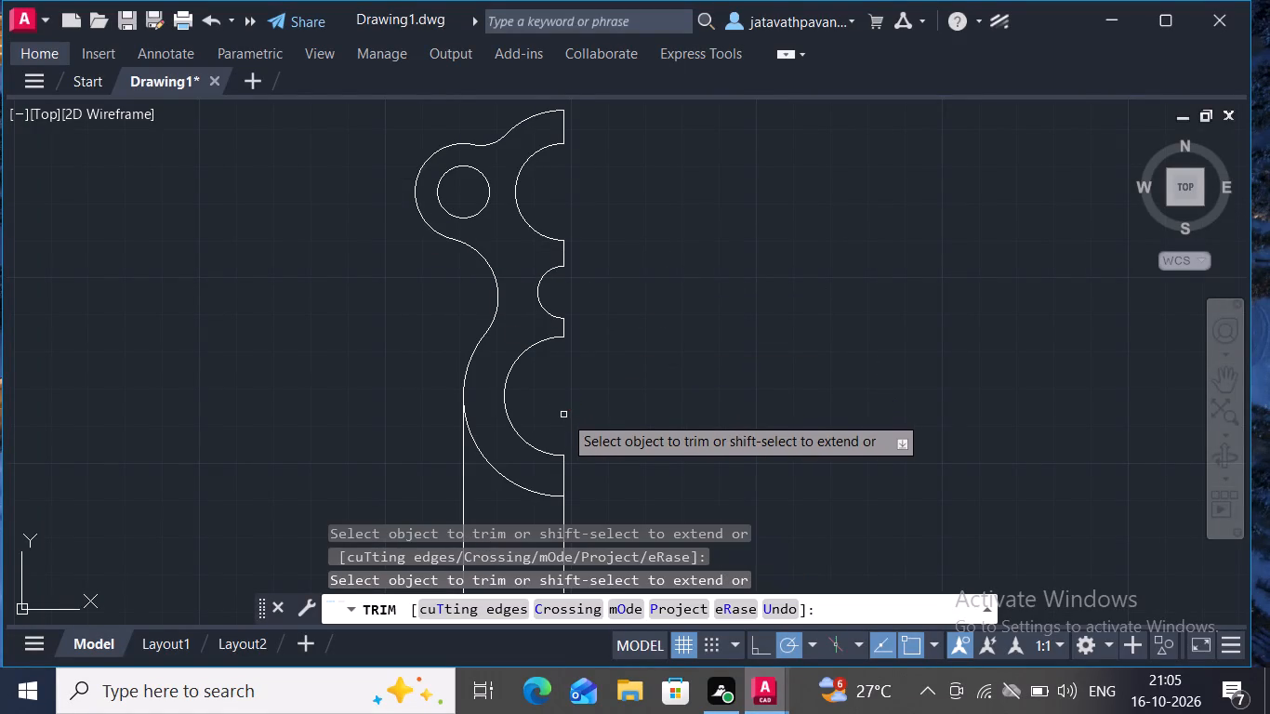
click(562, 476)
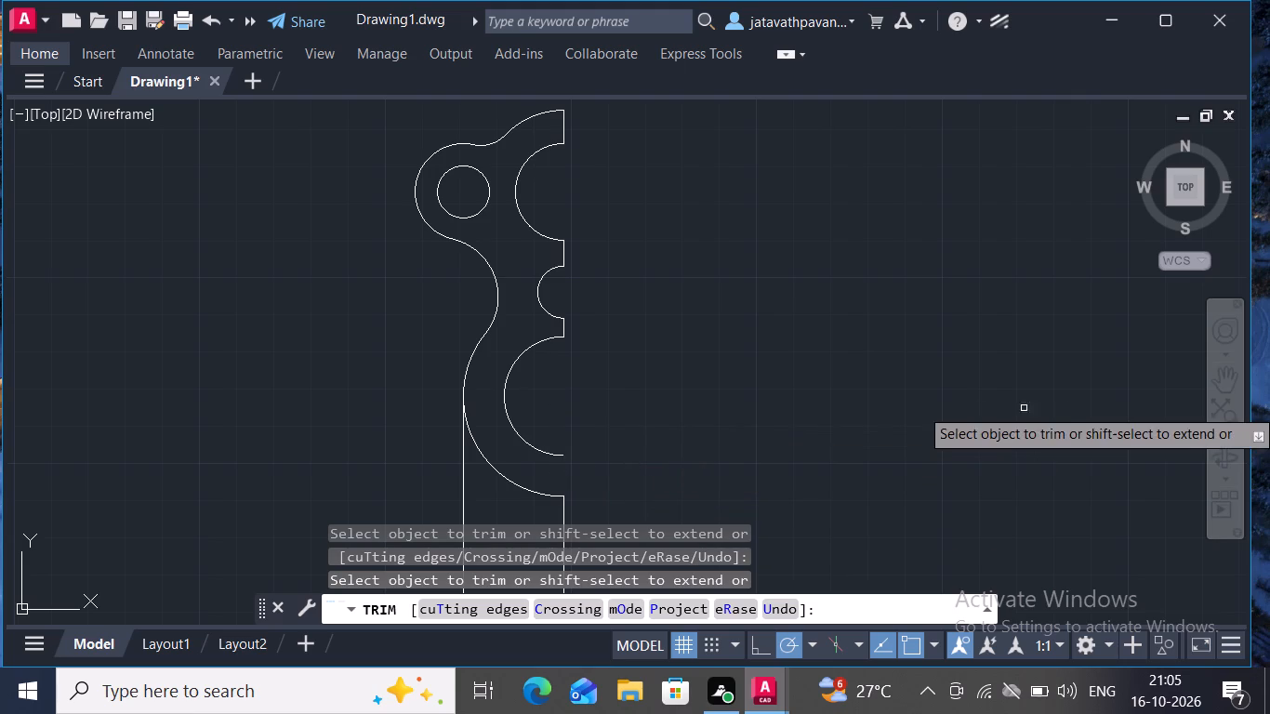
Undo the last trim of the vertical centre line, between the lower inner semicircle's centre and the bottom of the outer arc.
click(1220, 383)
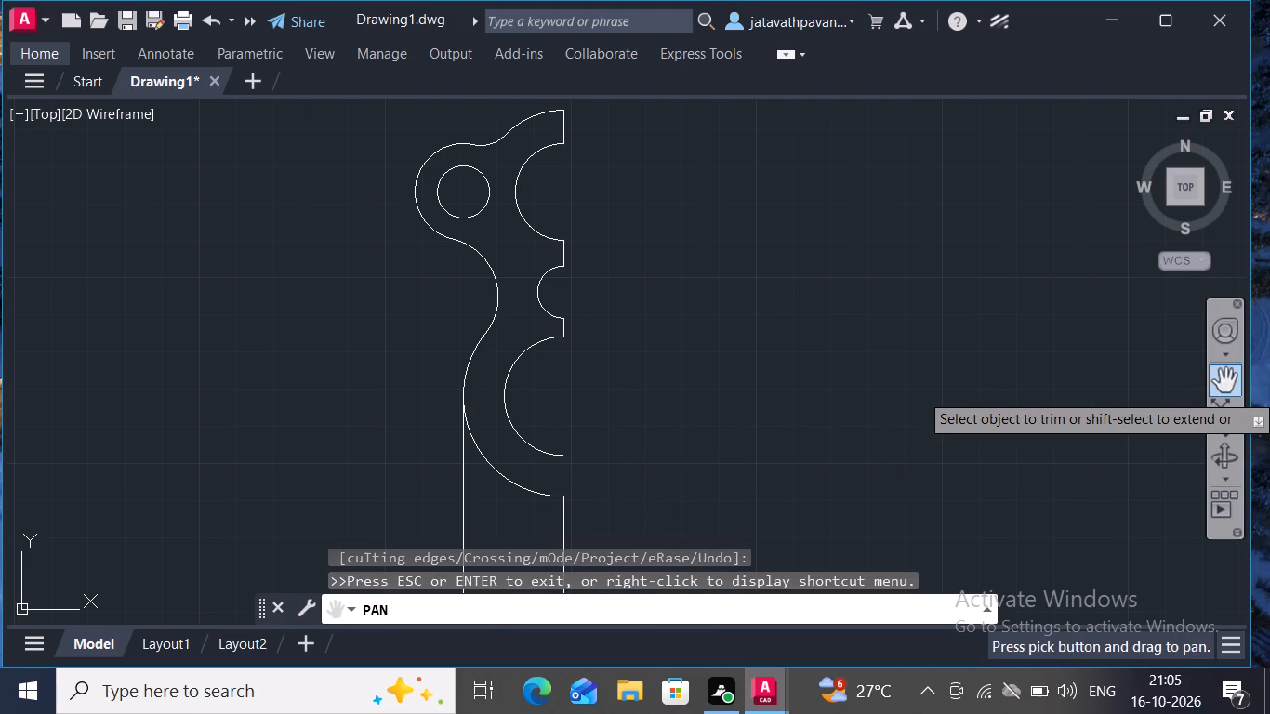
ctrl+scroll(958, 357, down, 1)
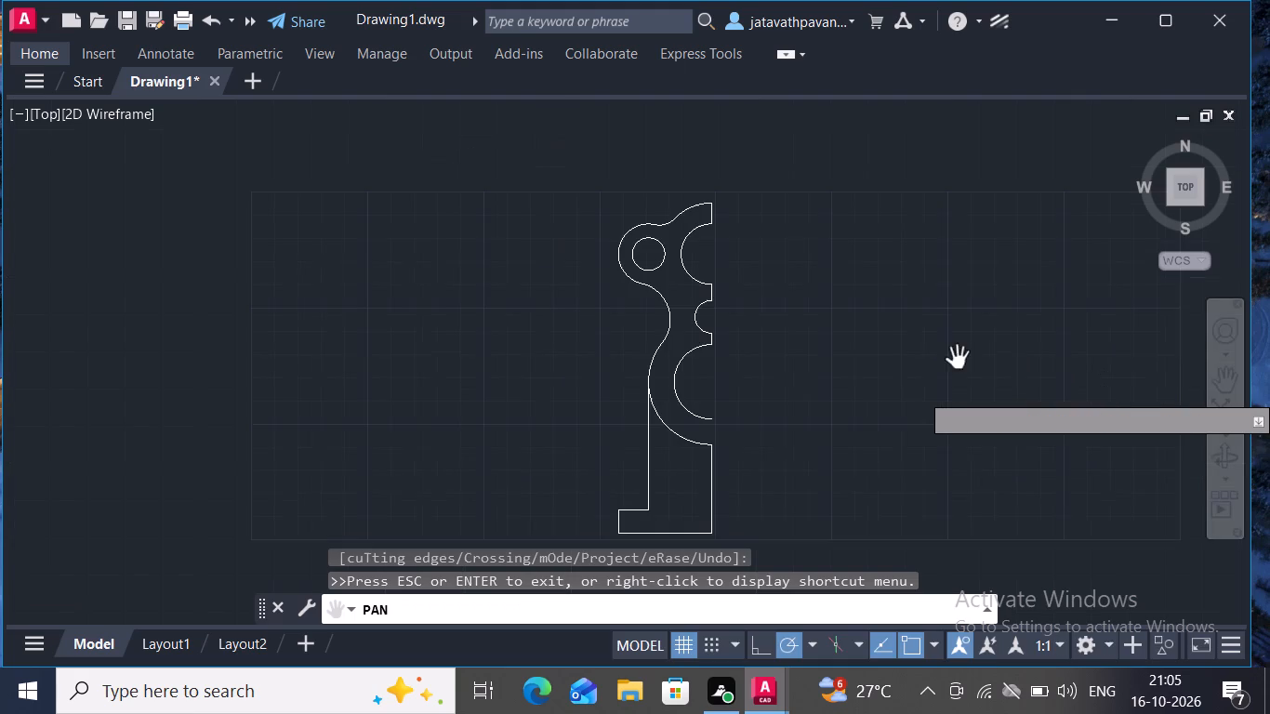
drag(893, 341, 909, 341)
drag(909, 341, 775, 308)
drag(775, 308, 898, 372)
key(Escape)
key(Escape)
key(Escape)
key(Escape)
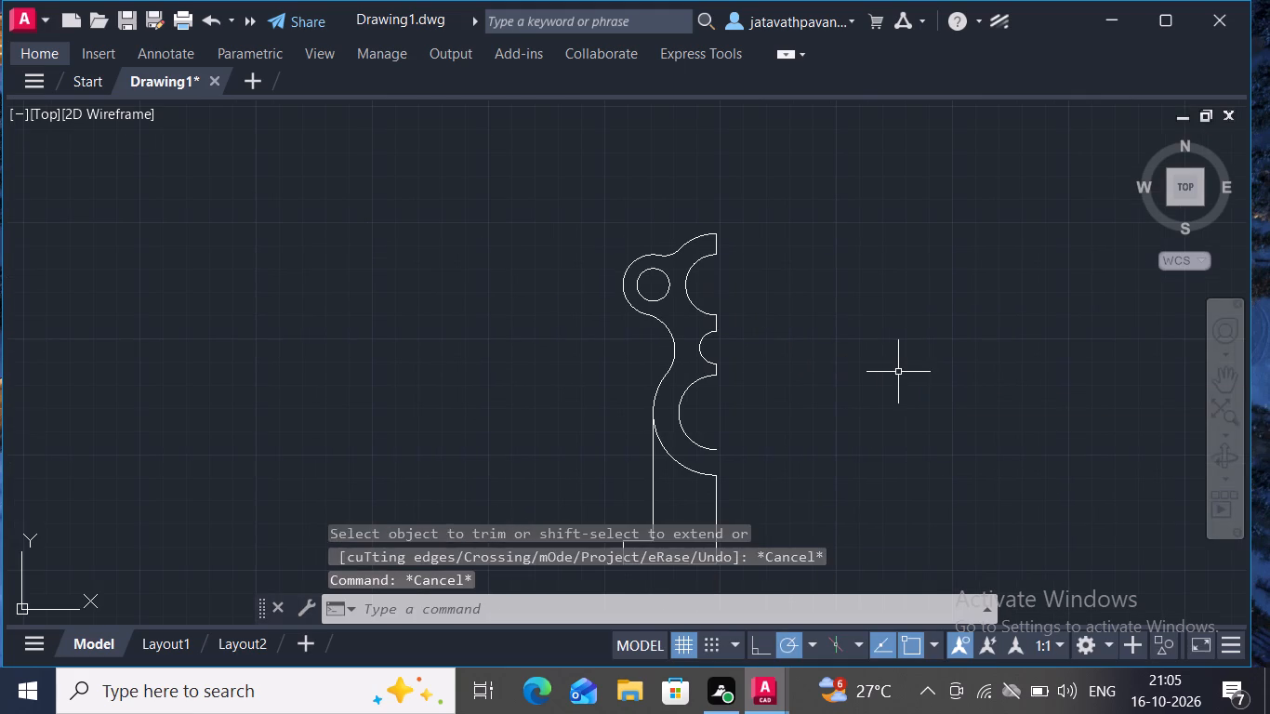
click(1227, 382)
drag(1227, 382, 1160, 385)
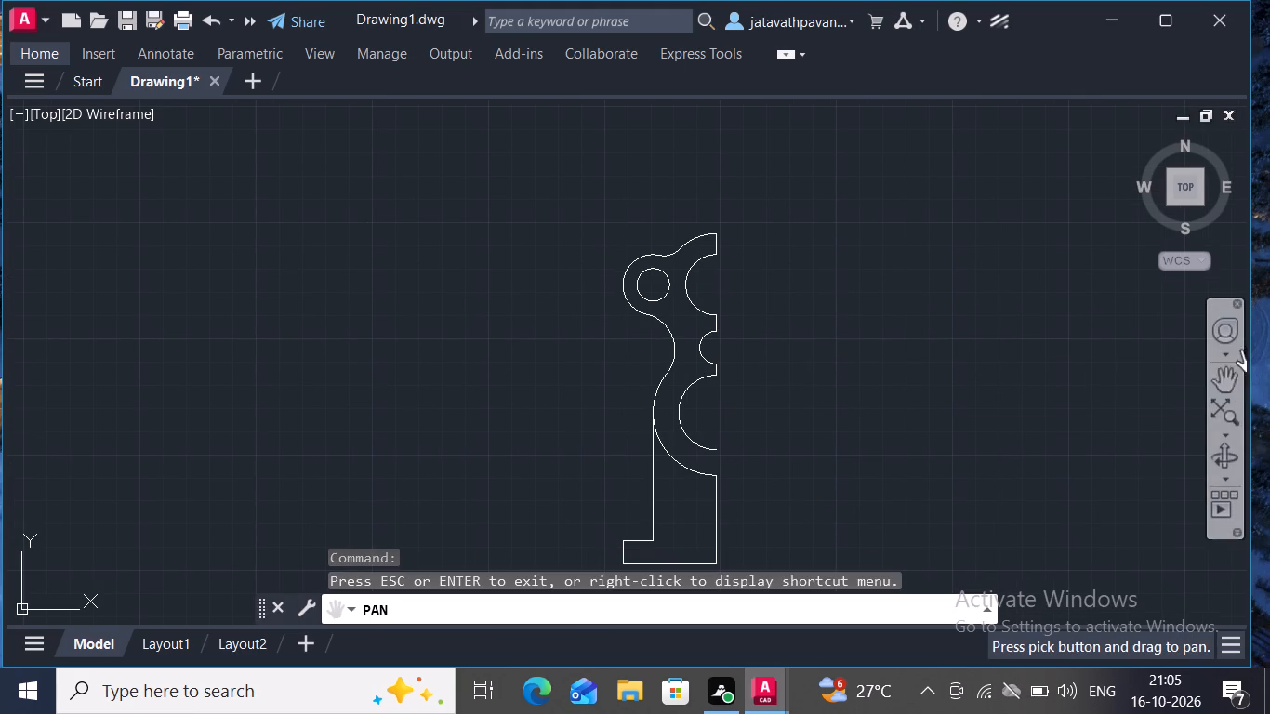
drag(1160, 385, 1053, 371)
drag(1053, 371, 906, 318)
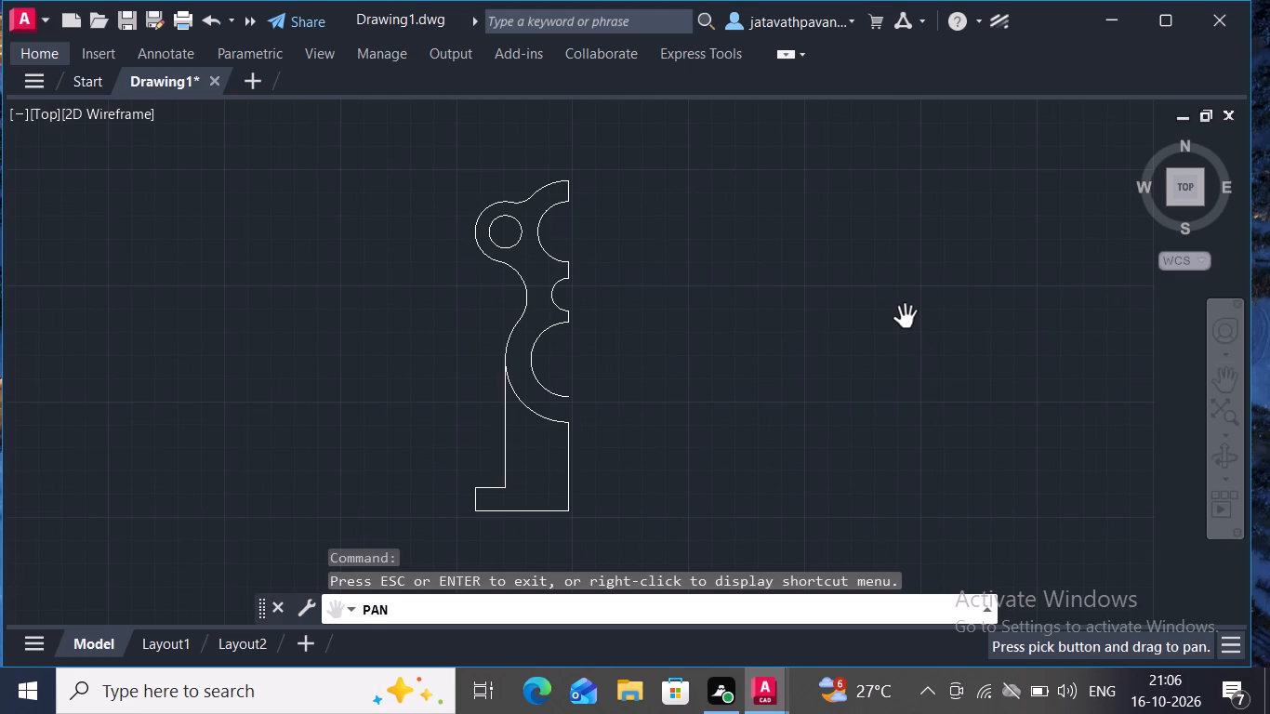
key(Escape)
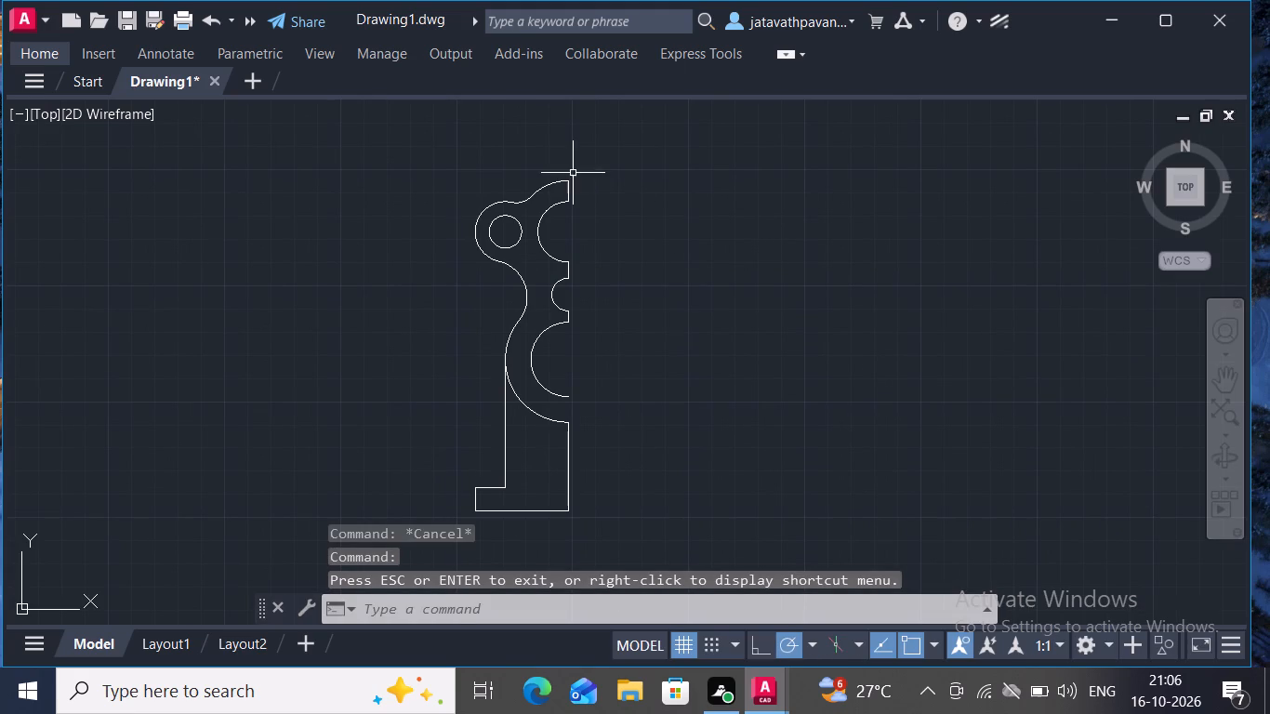
click(209, 16)
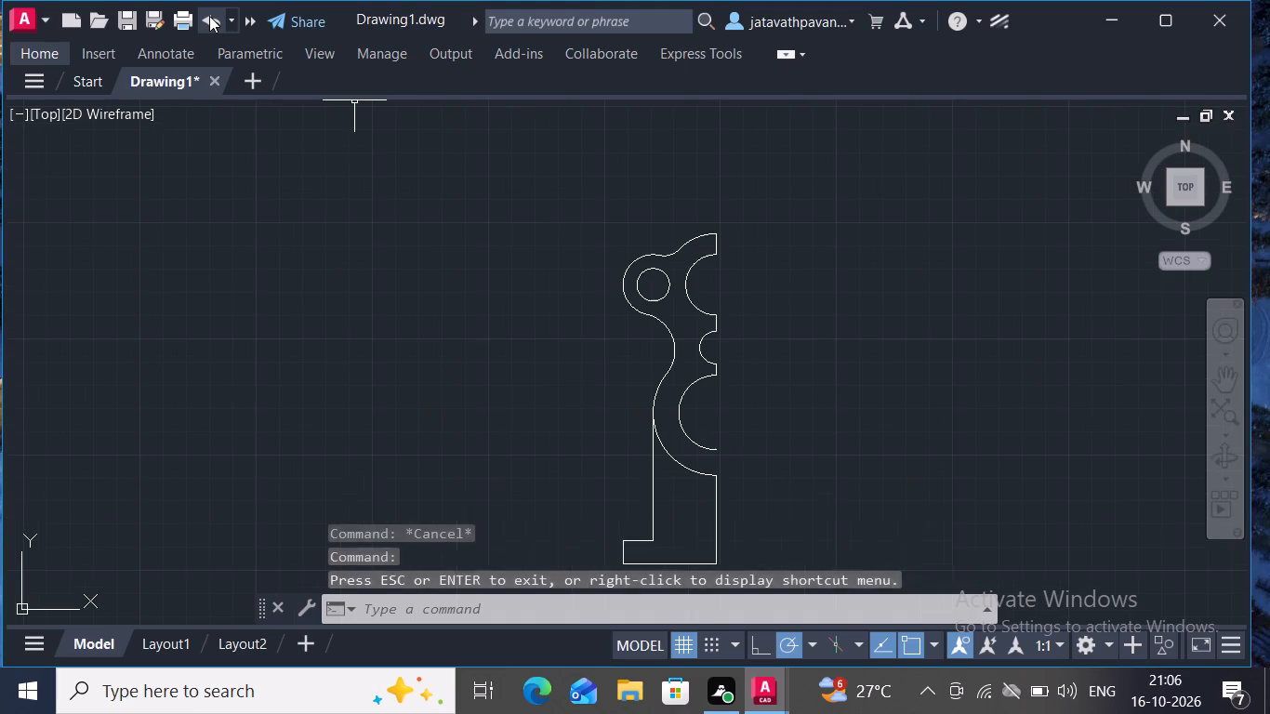
double_click(209, 16)
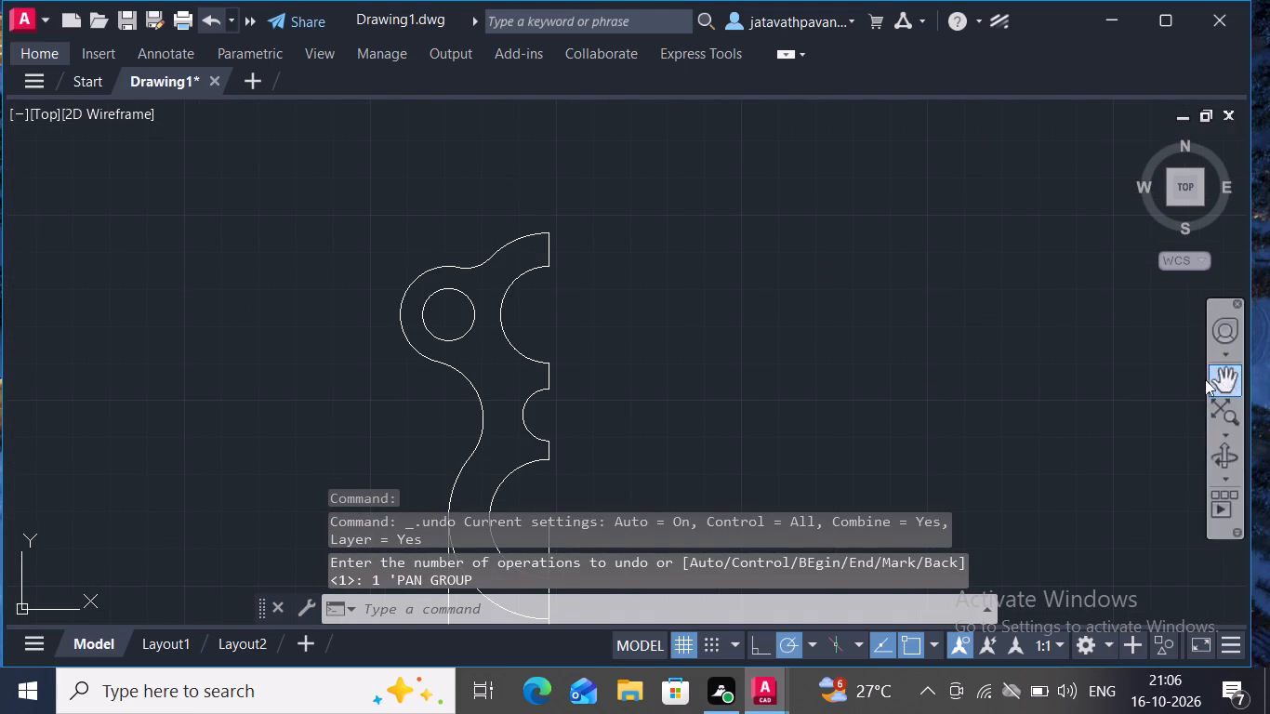
Trim the lower outer arc between the leg's vertical edge and the centre line, plus the centre line inside the lower inner semicircle.
ctrl+scroll(929, 370, down, 3)
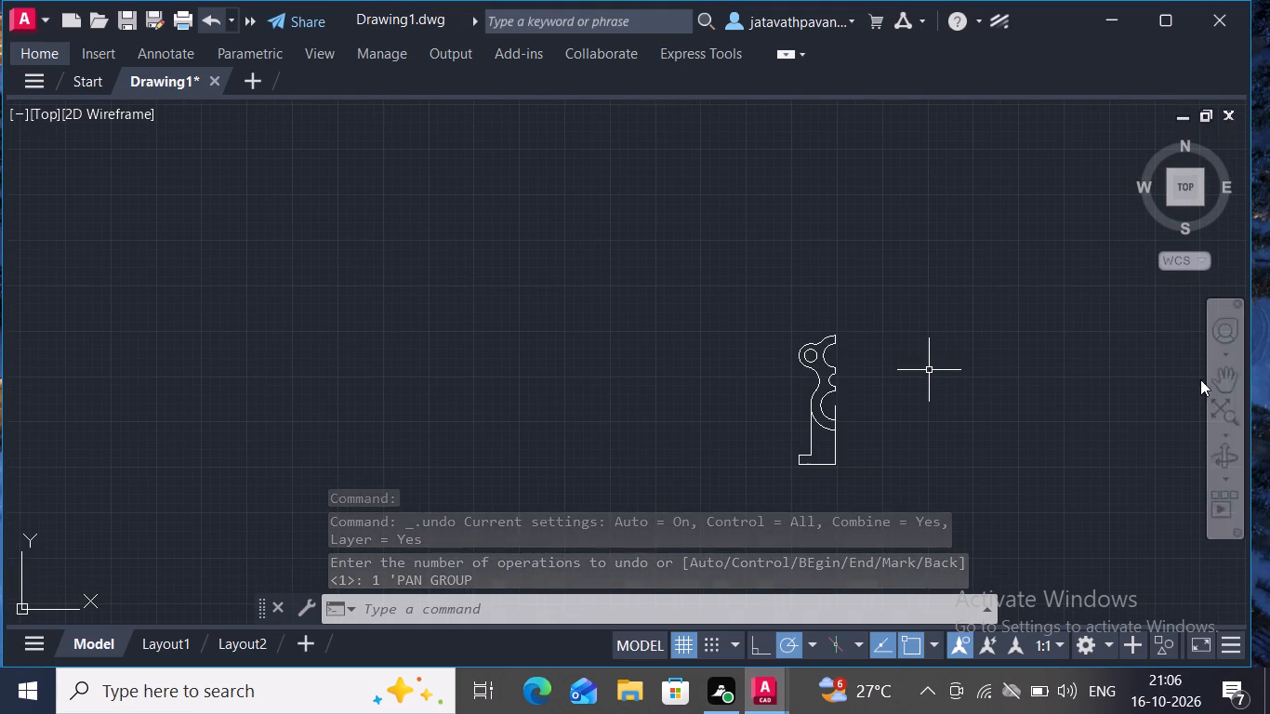
click(1224, 377)
drag(1224, 377, 1071, 386)
drag(1071, 386, 830, 308)
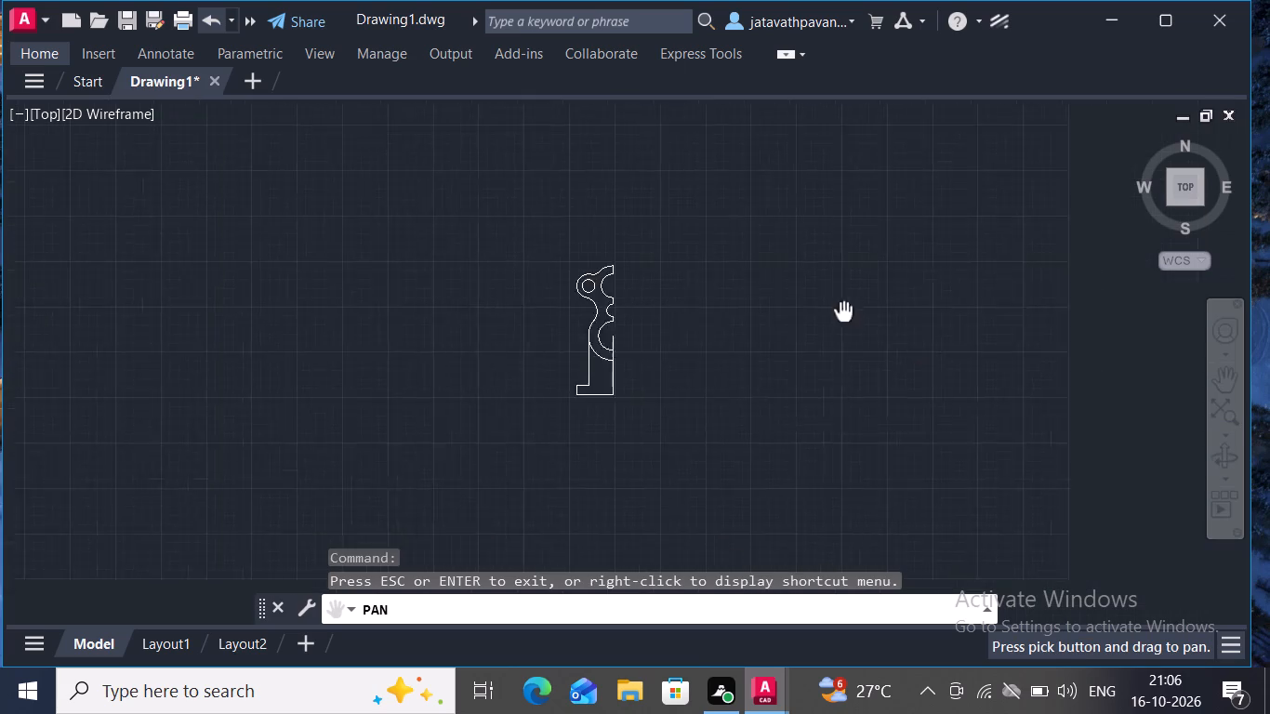
drag(830, 308, 775, 327)
ctrl+scroll(775, 327, up, 1)
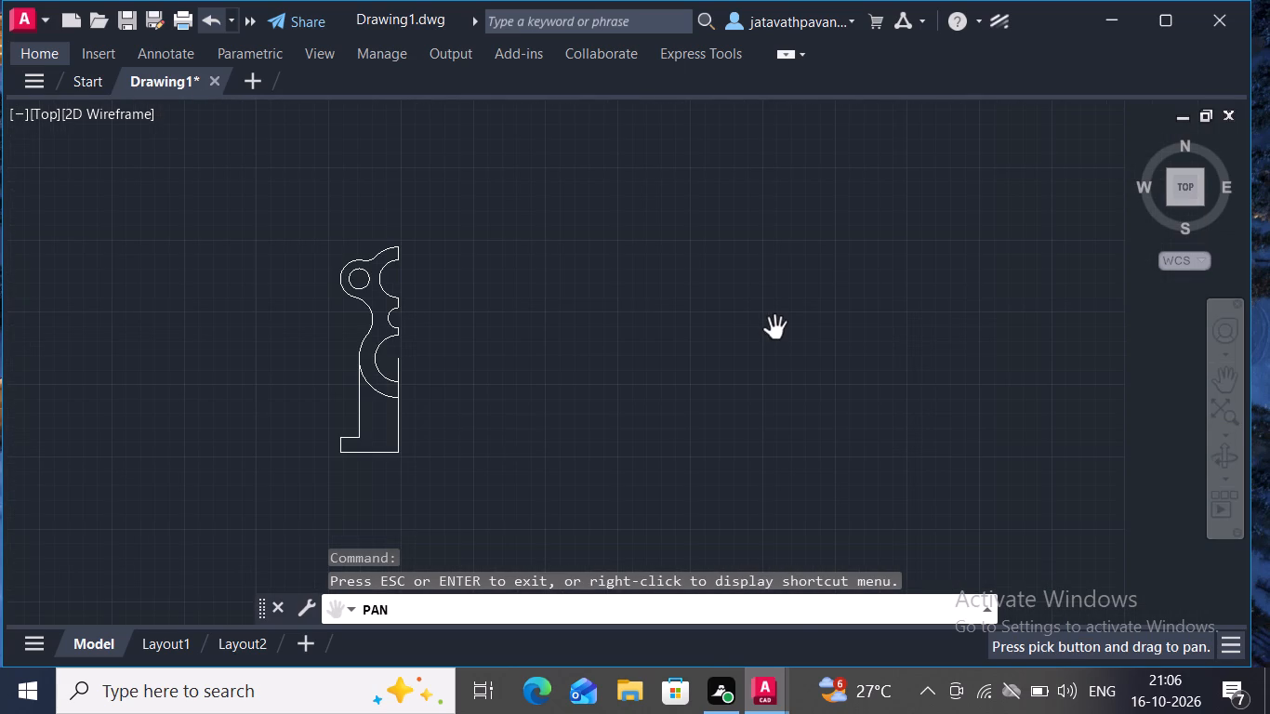
drag(670, 372, 800, 382)
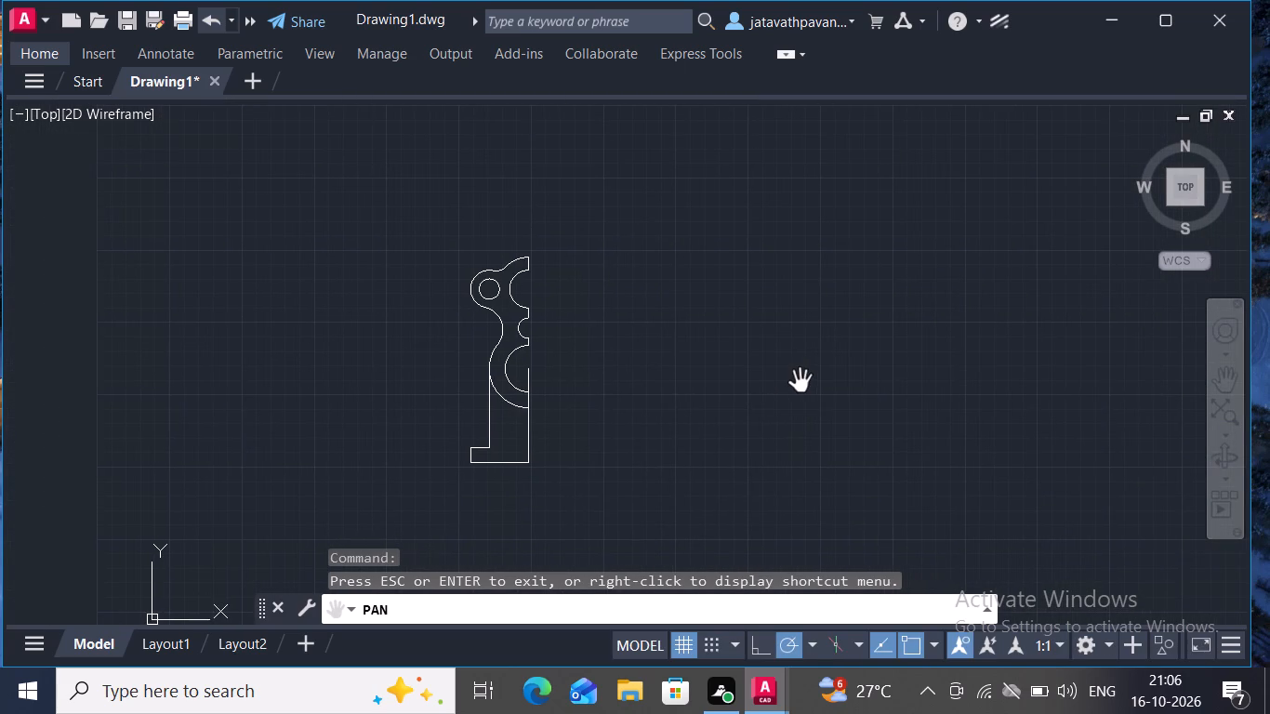
ctrl+scroll(800, 382, up, 1)
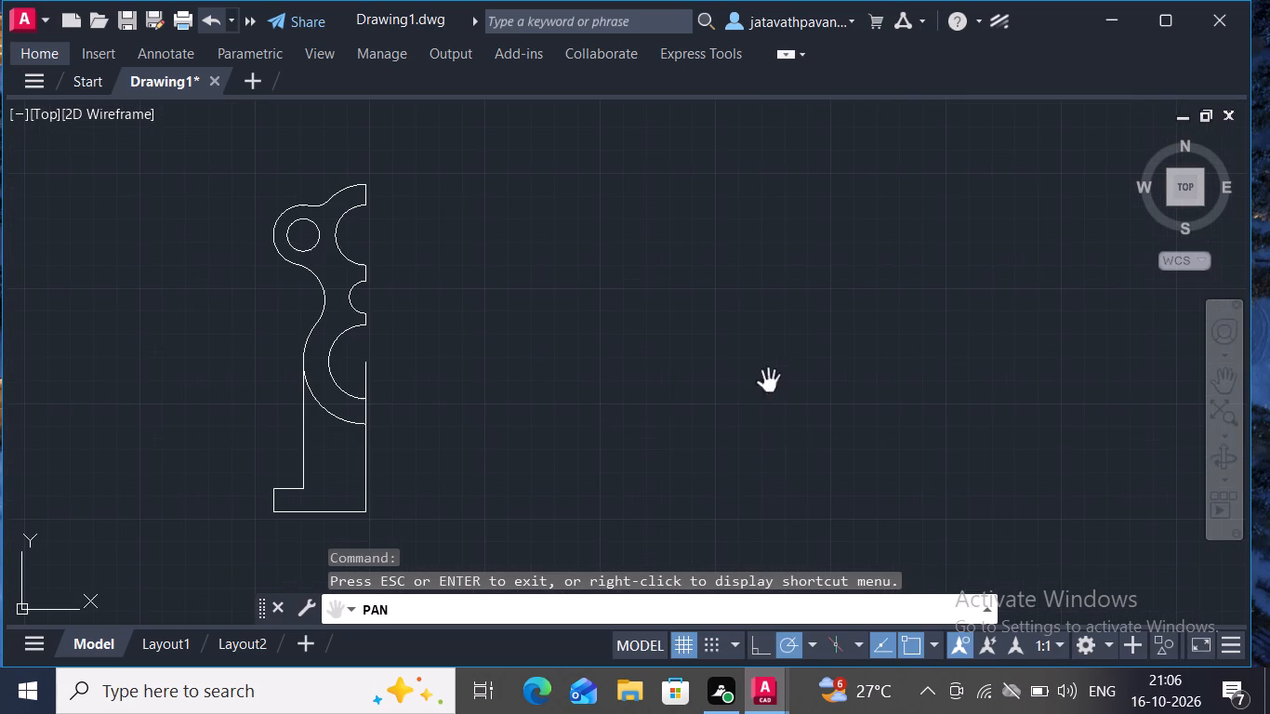
drag(668, 399, 847, 394)
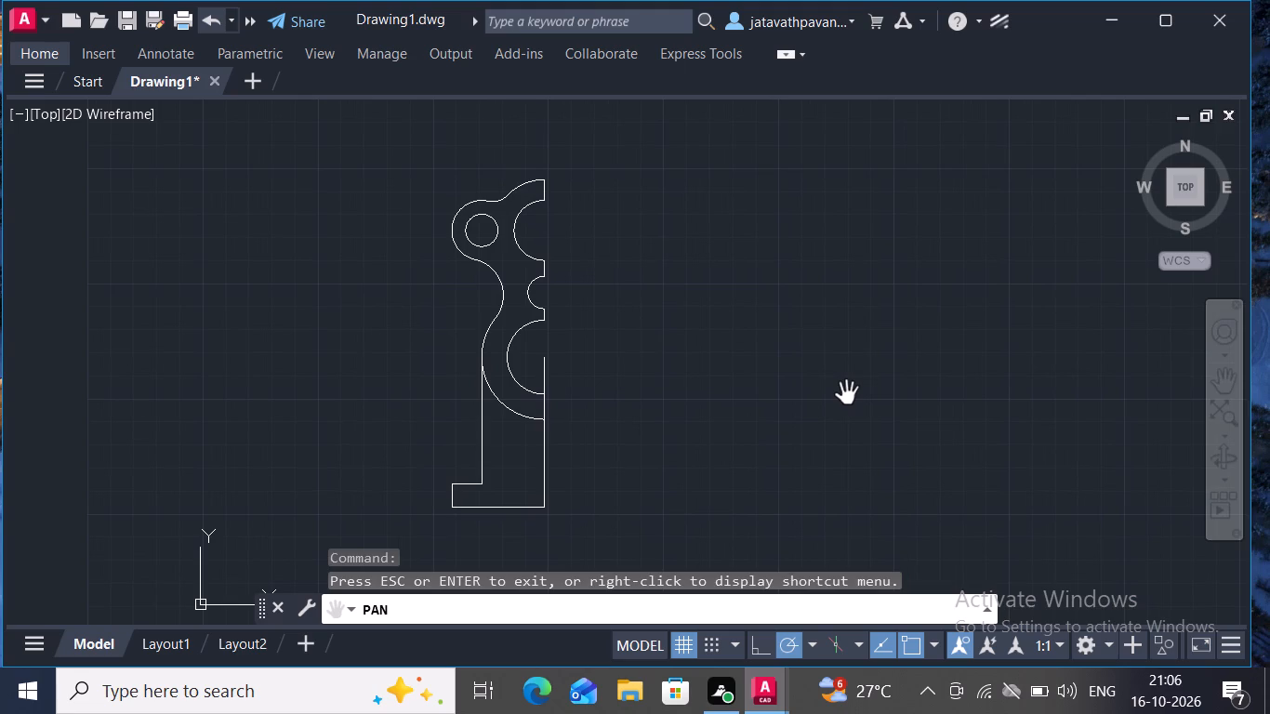
key(Escape)
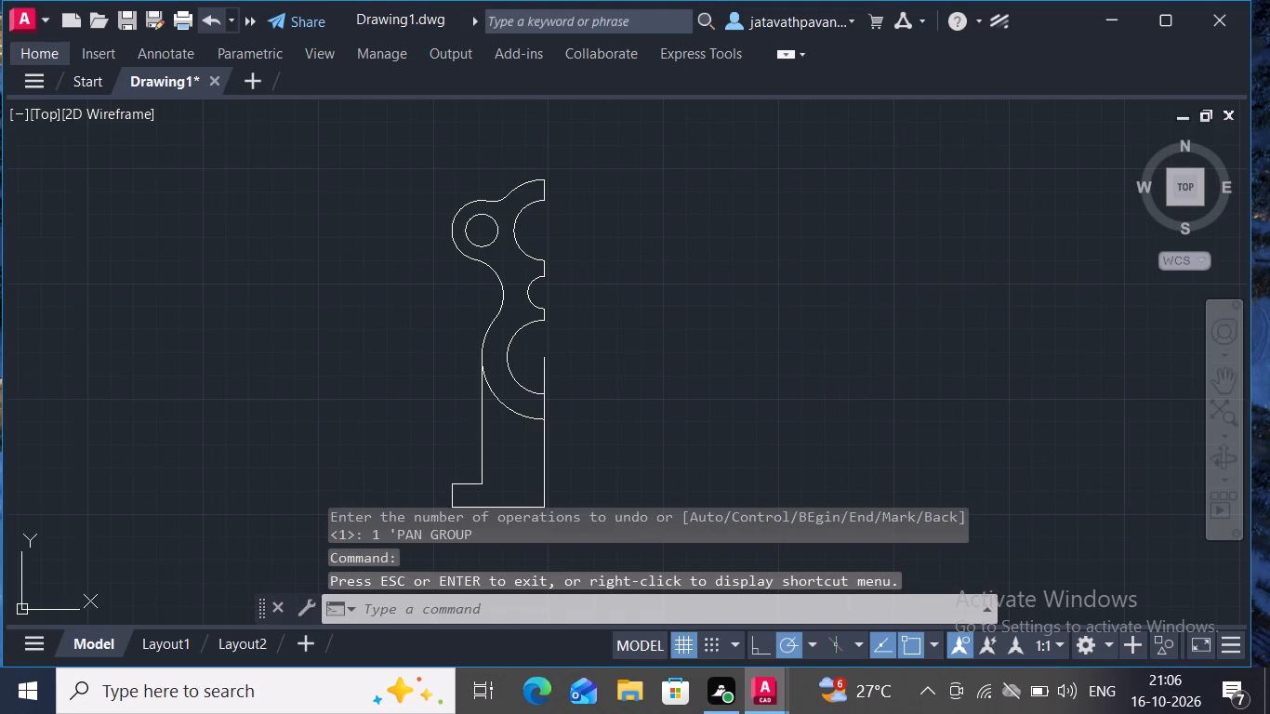
text(tr)
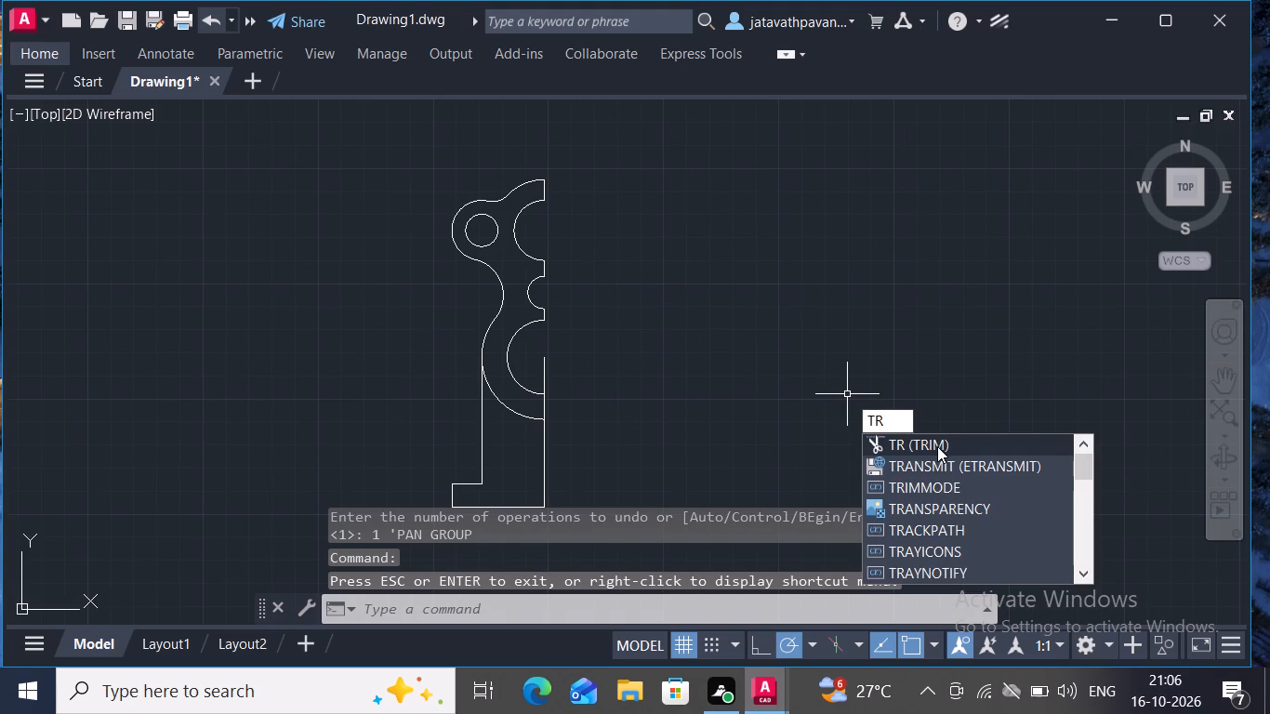
drag(937, 446, 492, 406)
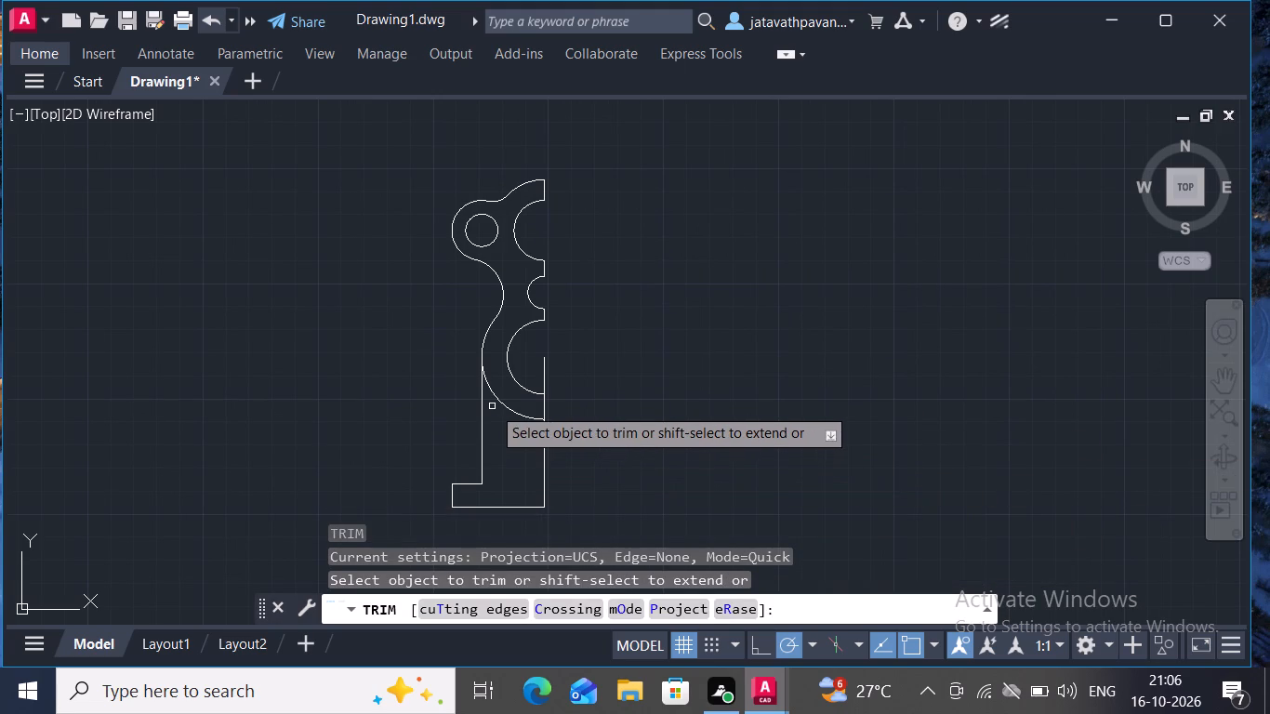
drag(492, 406, 494, 397)
click(494, 397)
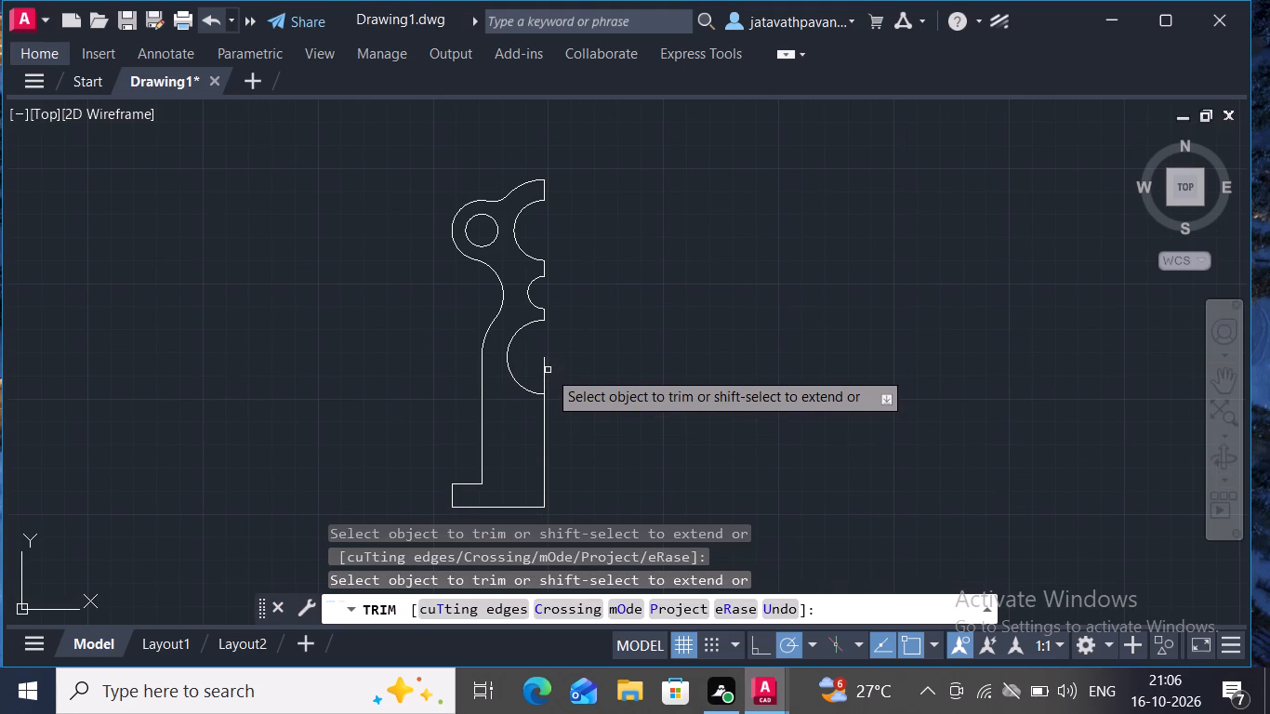
click(542, 372)
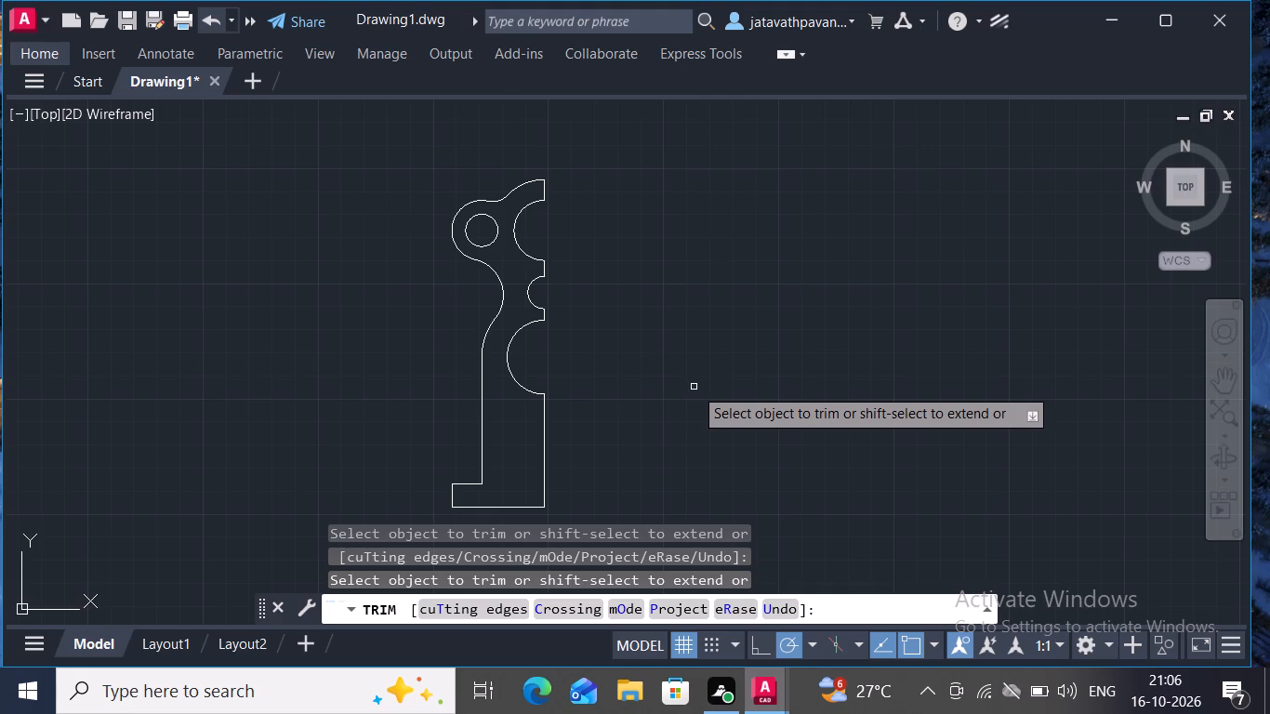
key(Escape)
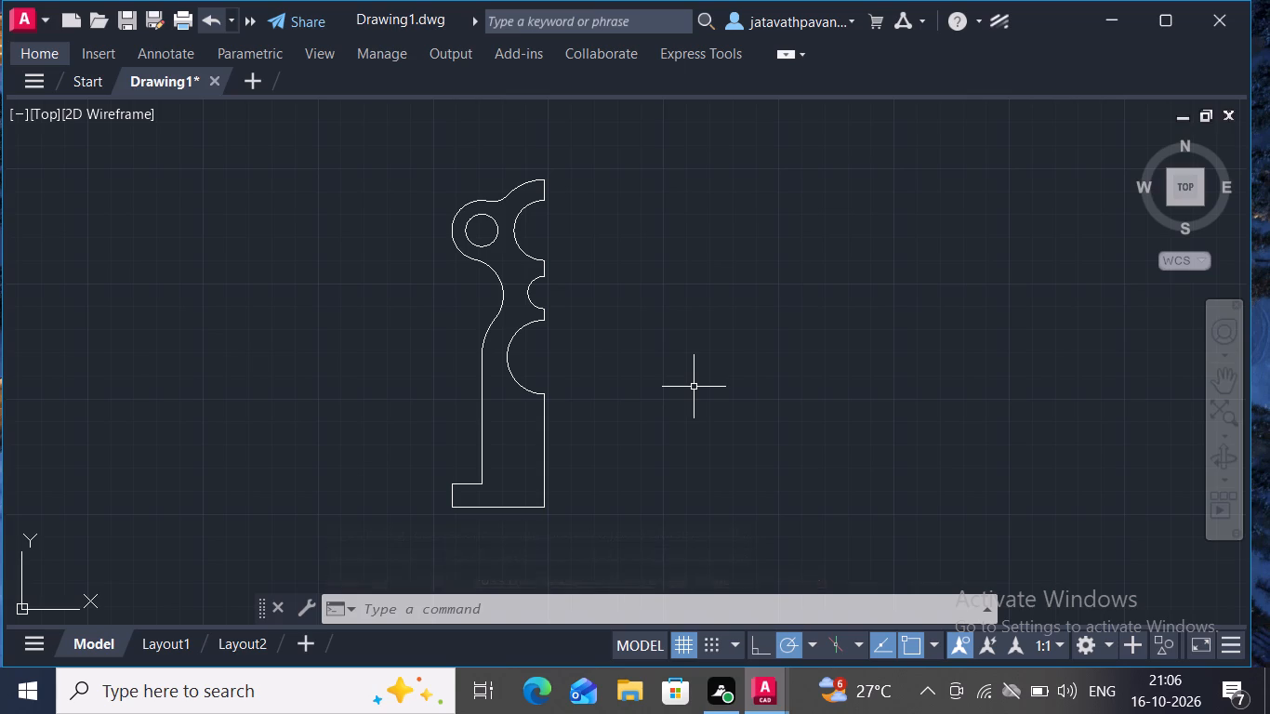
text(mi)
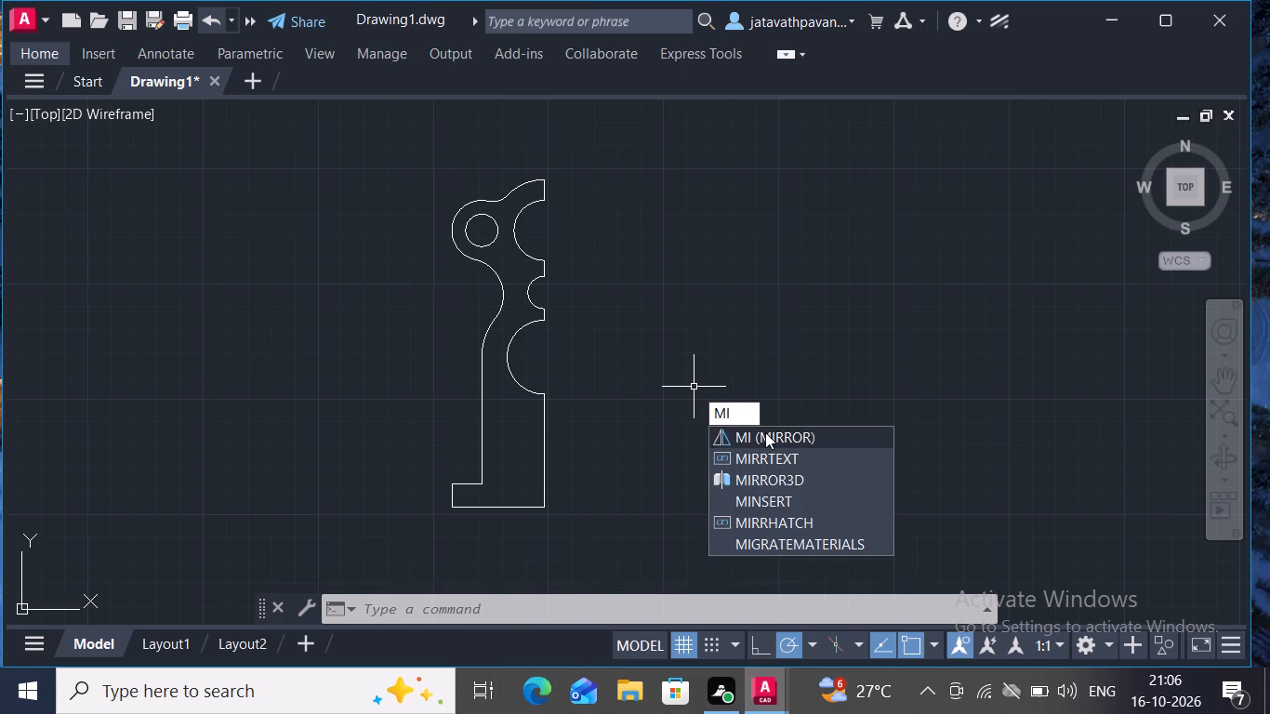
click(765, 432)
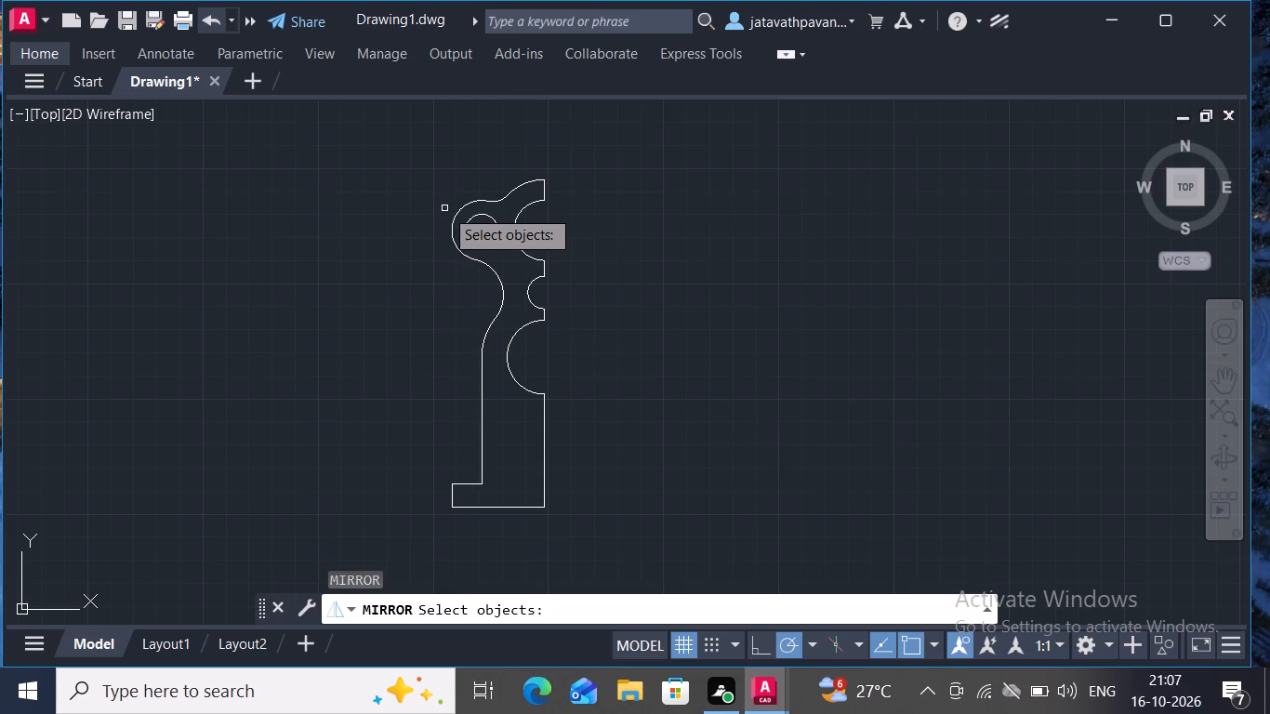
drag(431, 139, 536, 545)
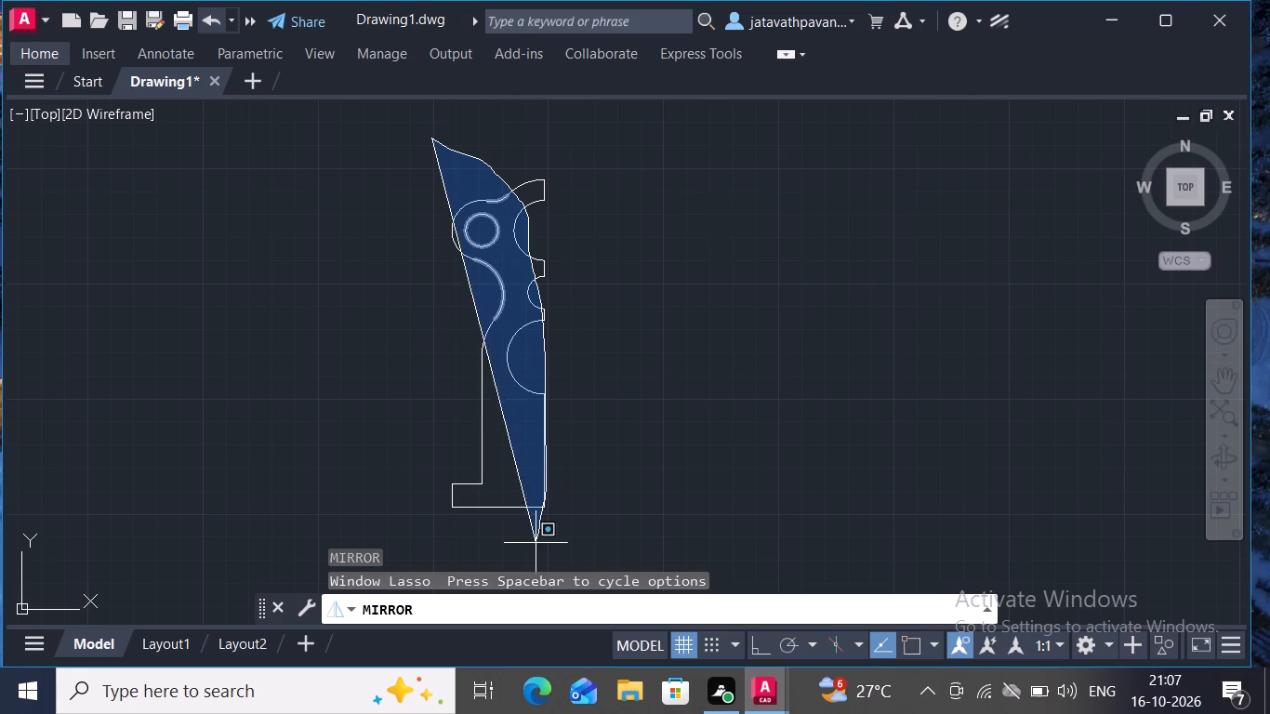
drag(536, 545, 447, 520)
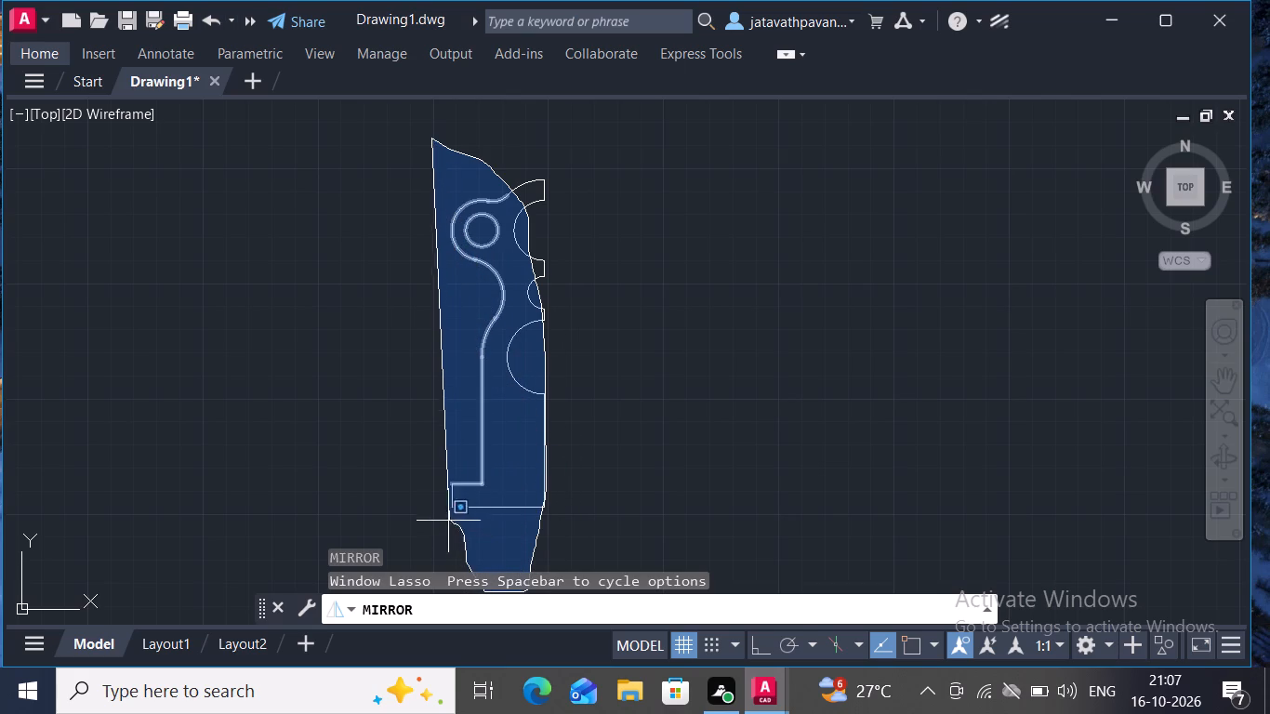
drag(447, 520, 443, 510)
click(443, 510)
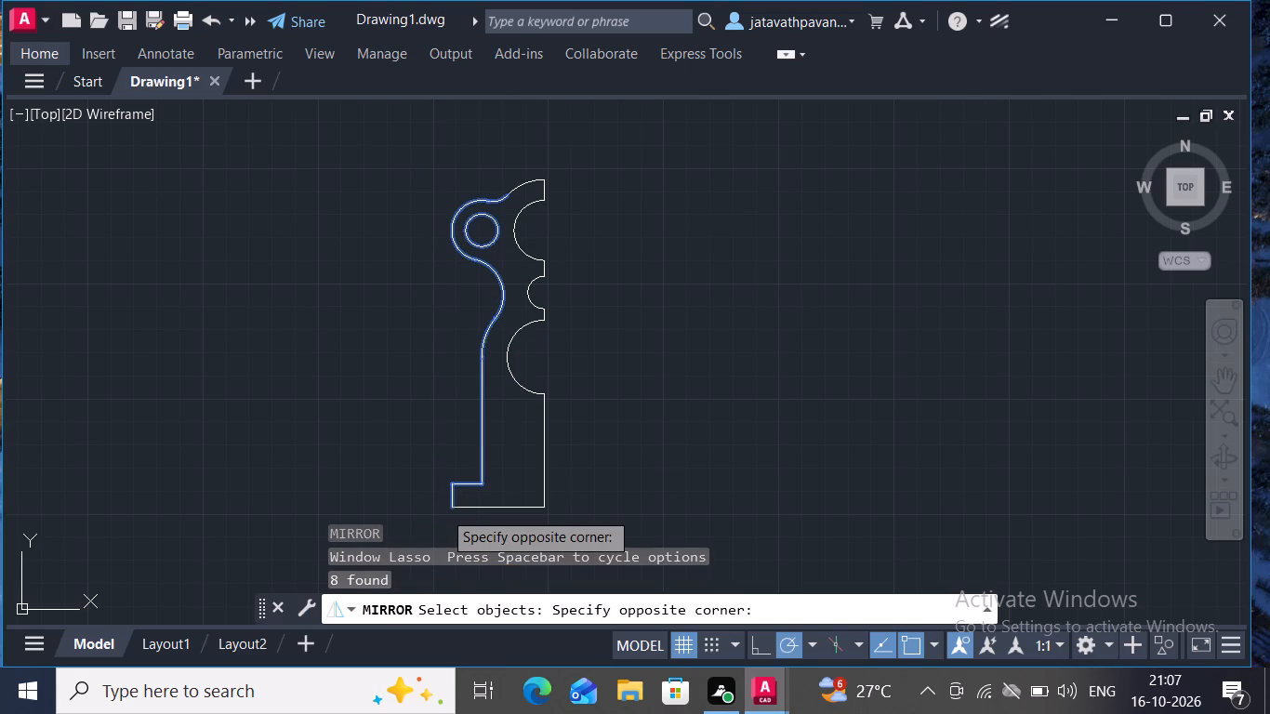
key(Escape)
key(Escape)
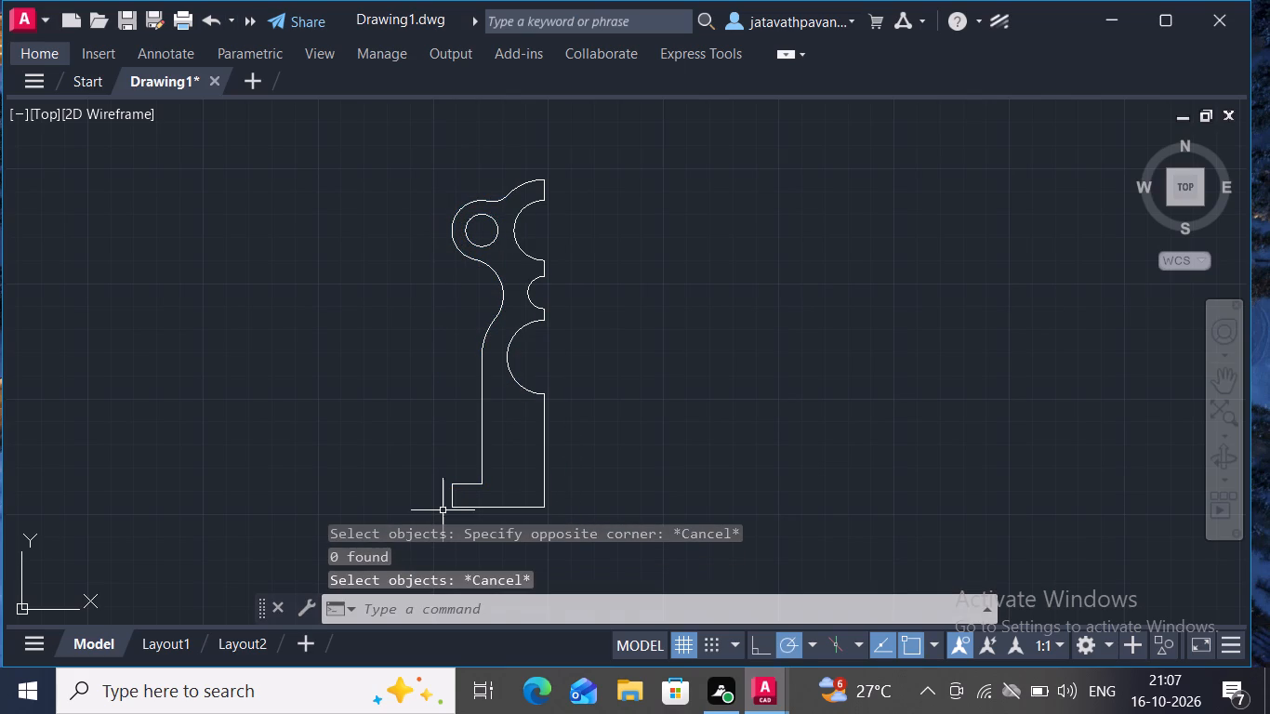
Mirror the entire half profile about its vertical centre line, from the top endpoint to the base endpoint, keeping the source objects.
text(mi)
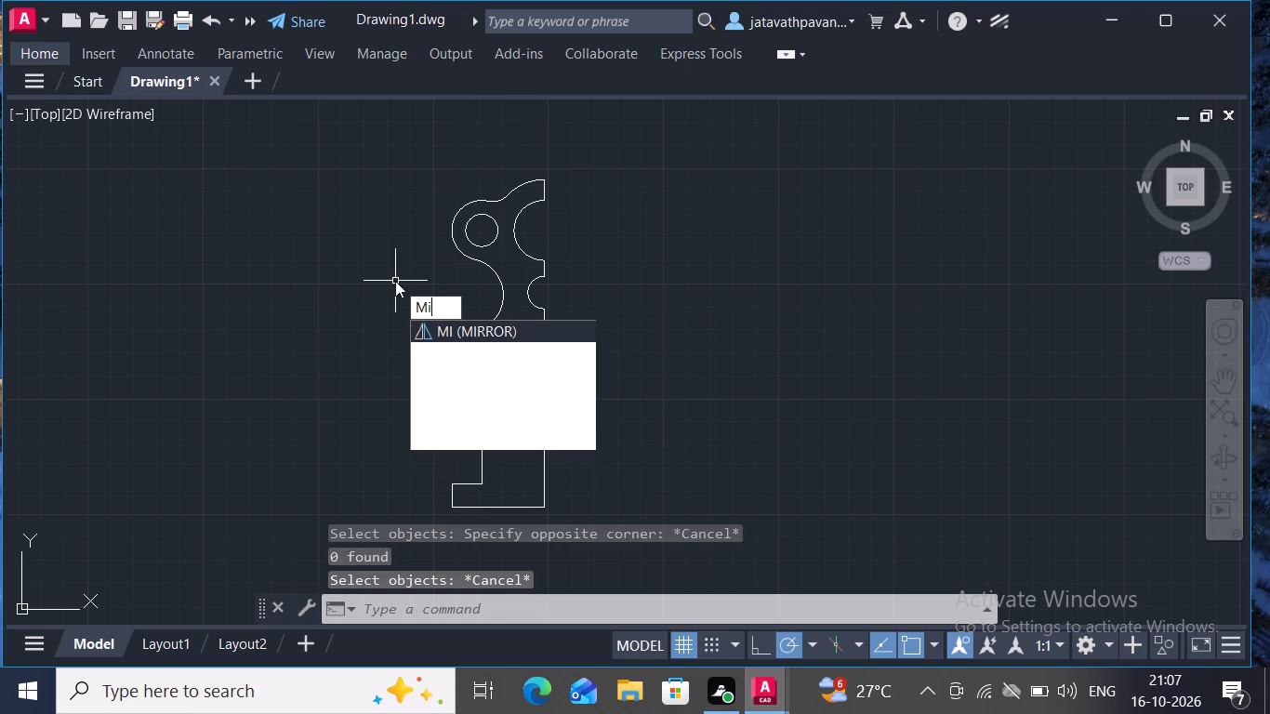
click(482, 327)
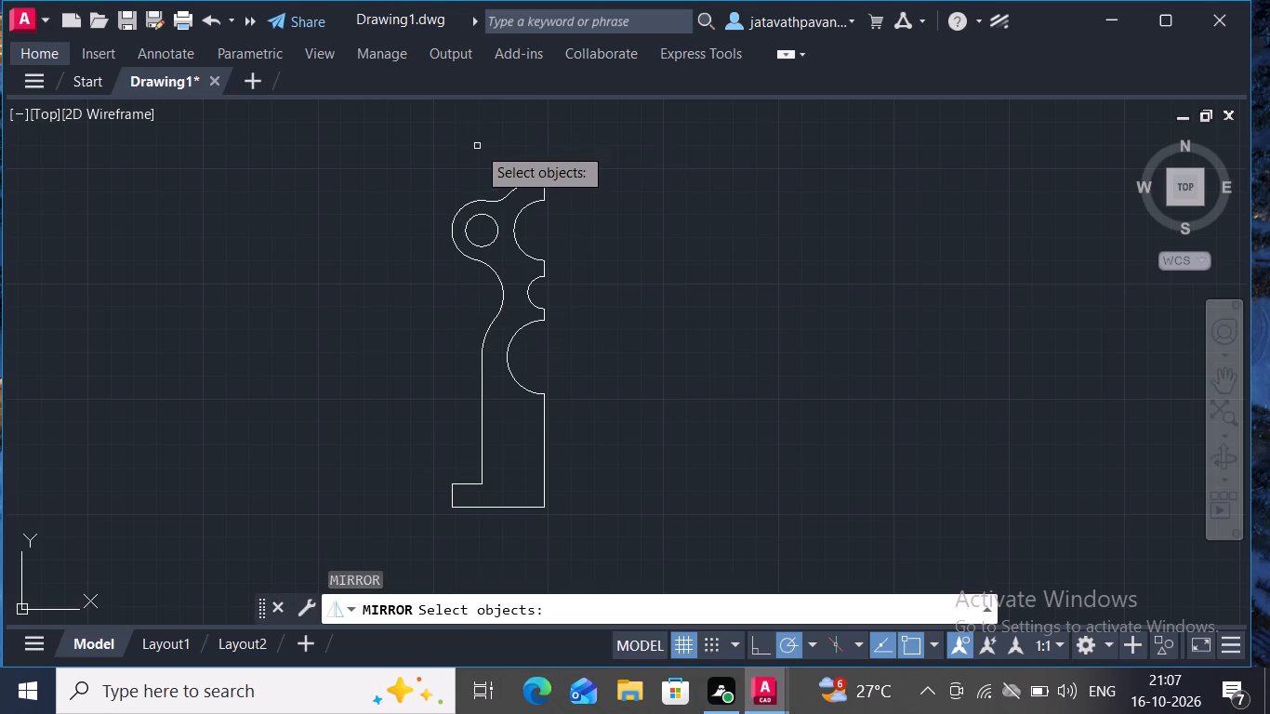
click(360, 138)
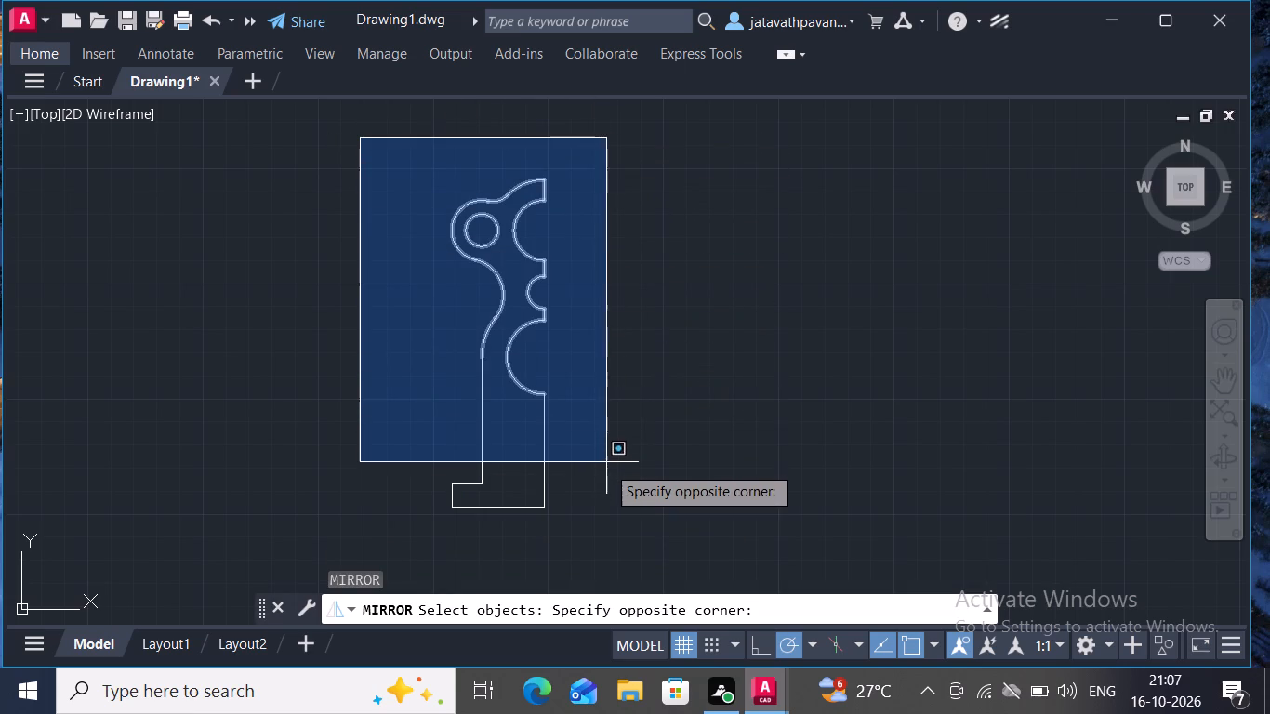
click(595, 522)
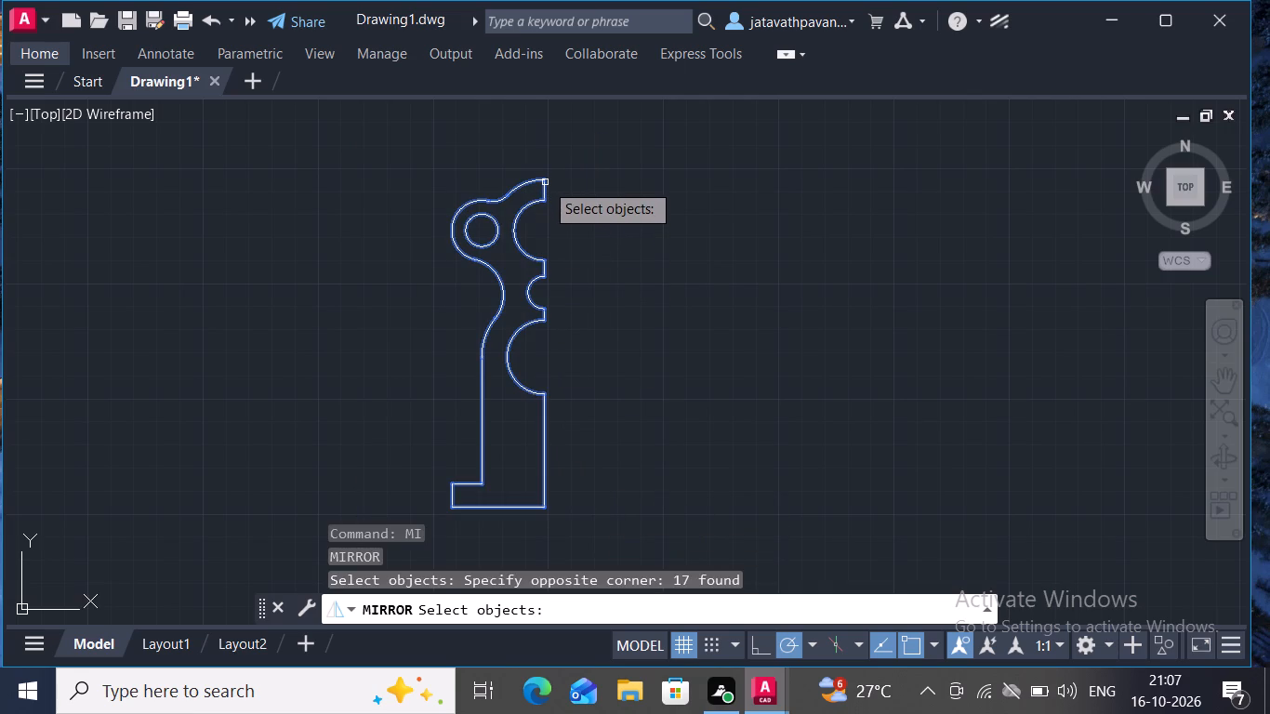
key(Return)
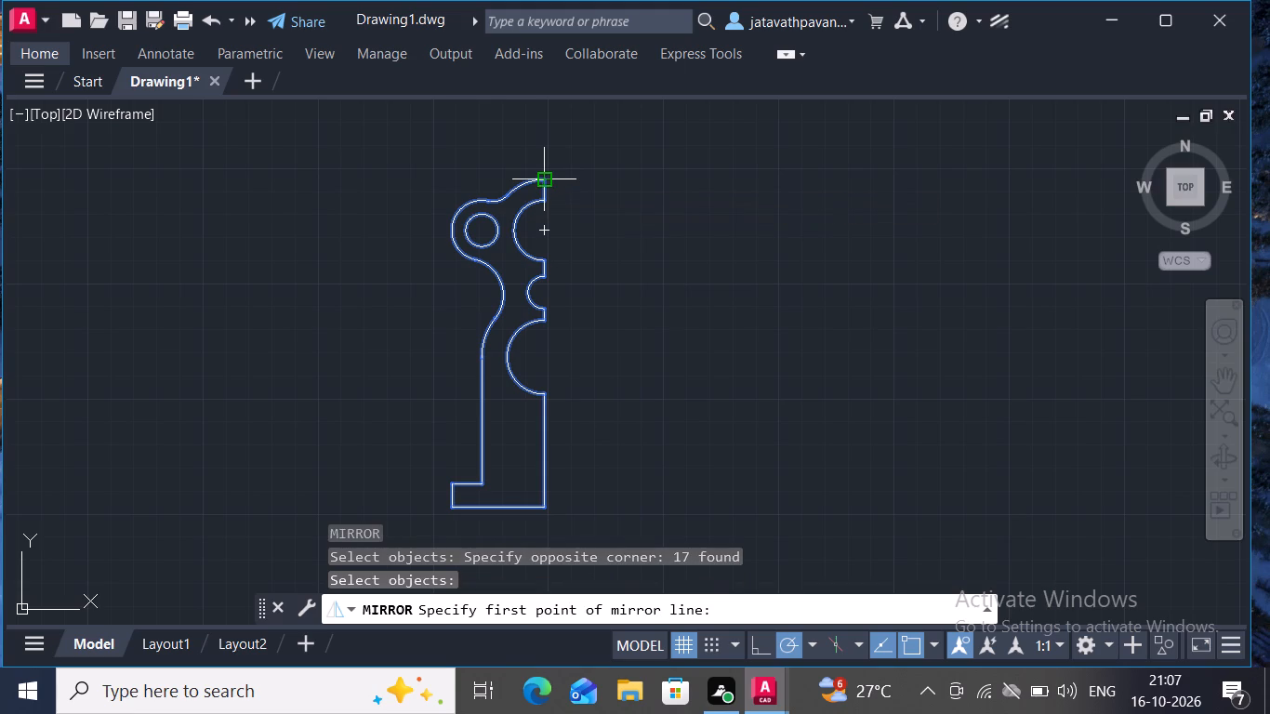
click(545, 182)
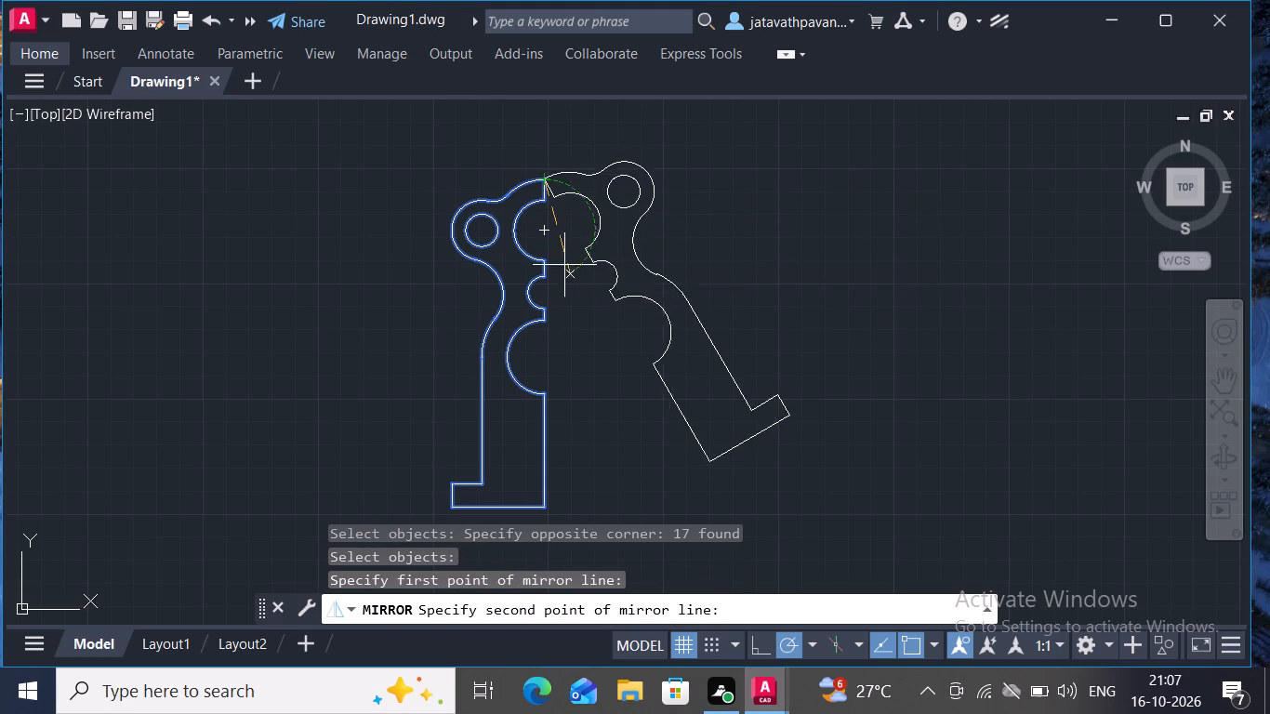
click(540, 508)
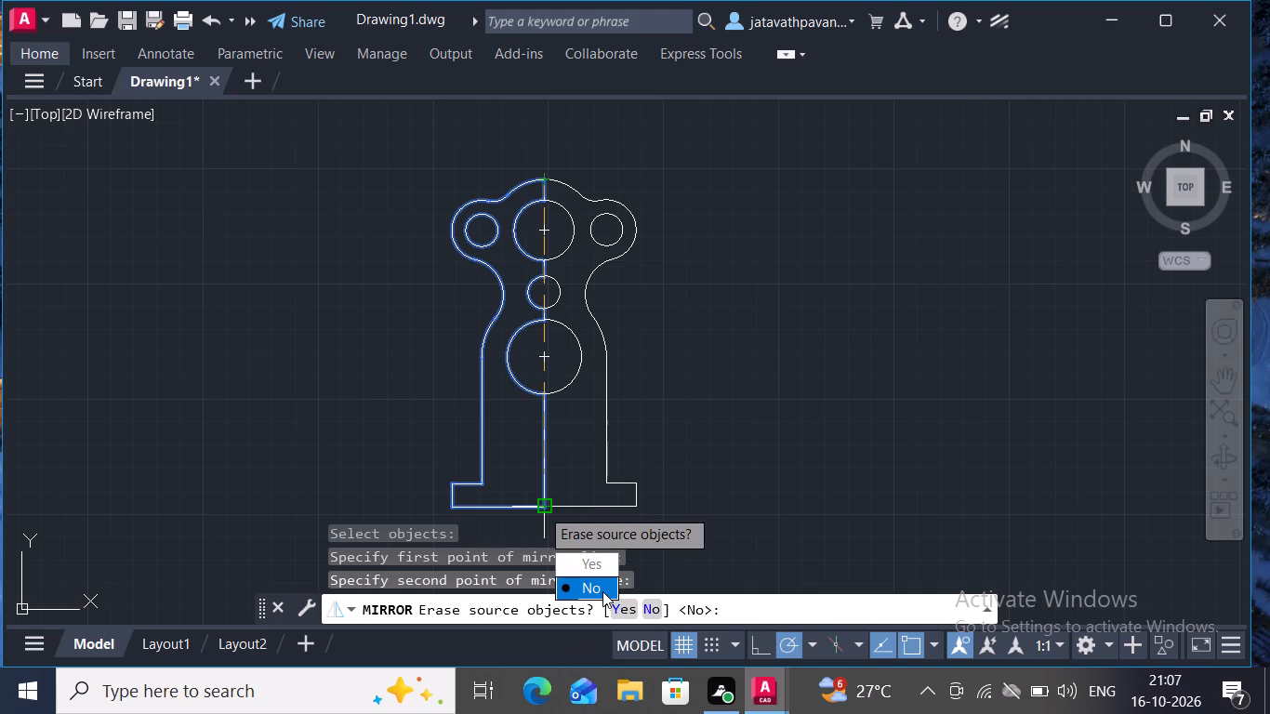
drag(602, 591, 540, 508)
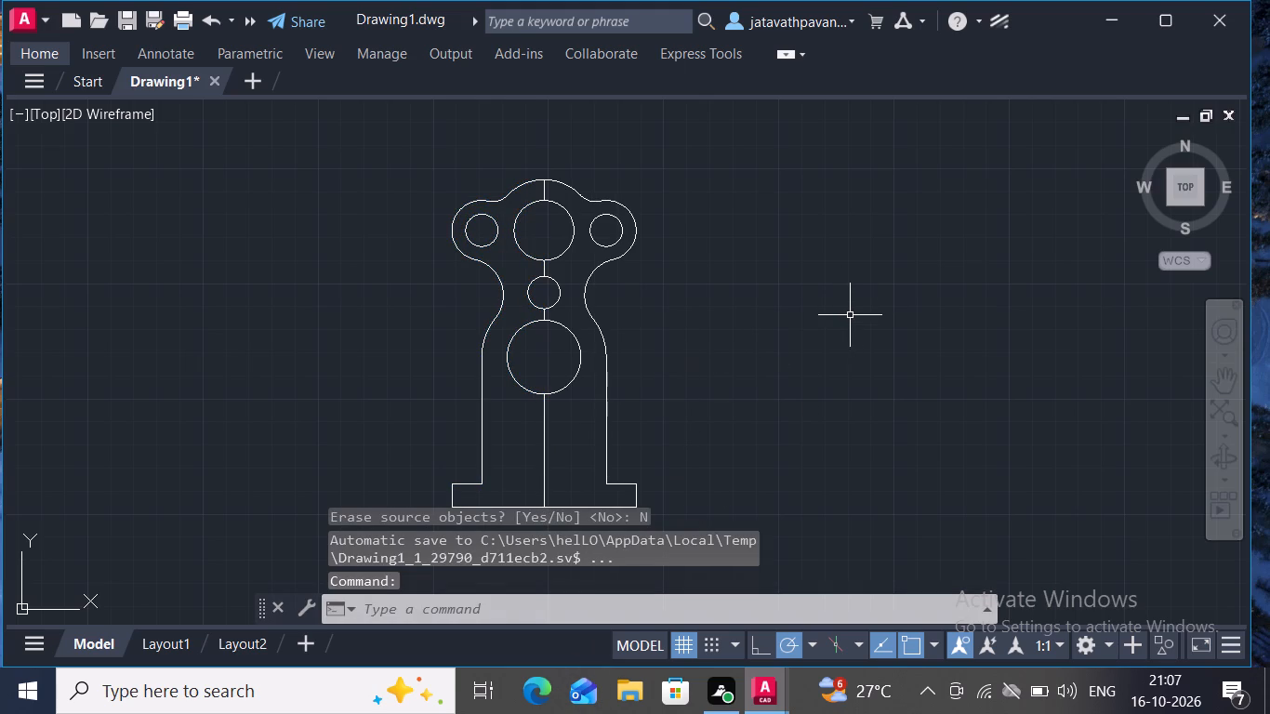
Trim the two vertical centre line segments joining the small middle circle to the large circles above and below it.
key(Escape)
key(Escape)
key(Escape)
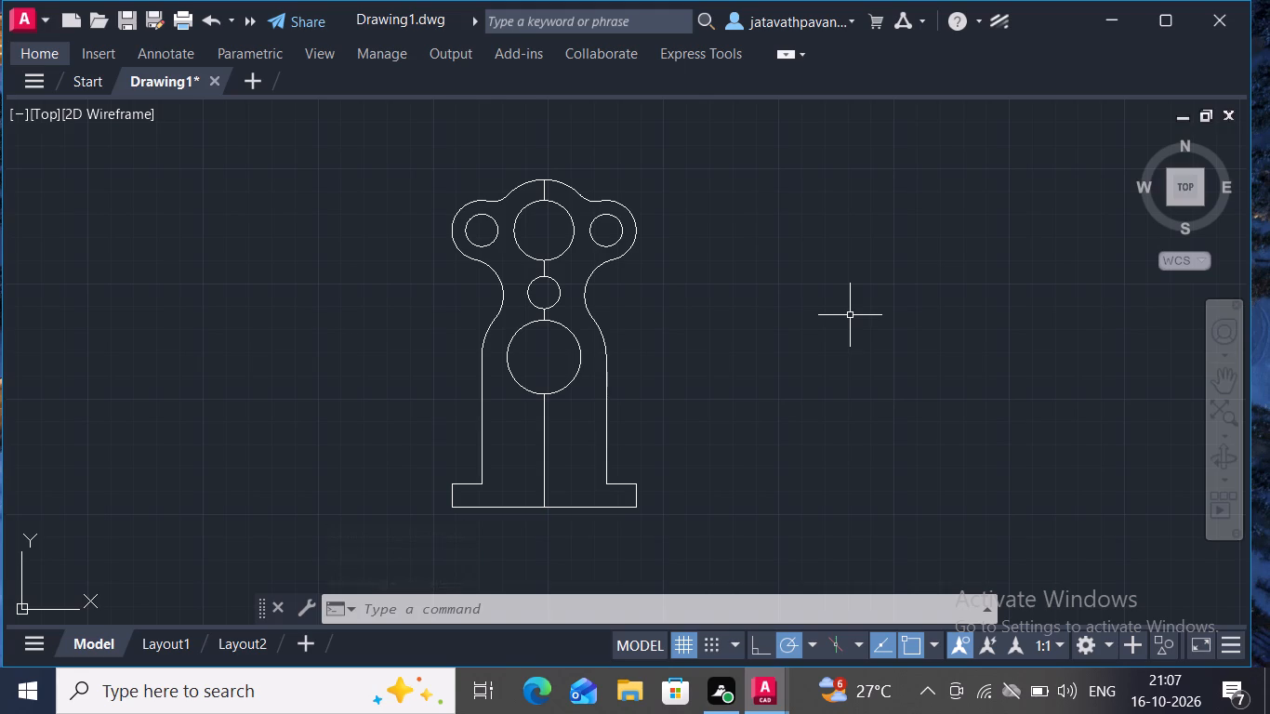
text(tr)
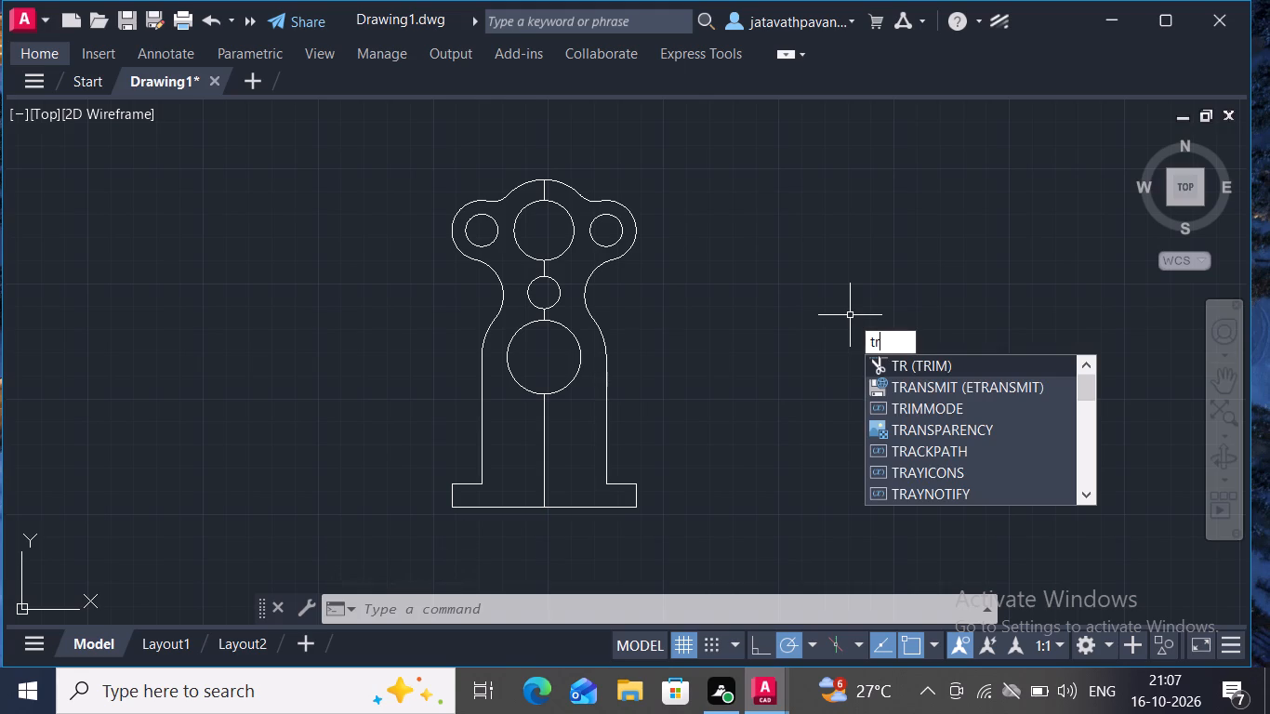
click(941, 364)
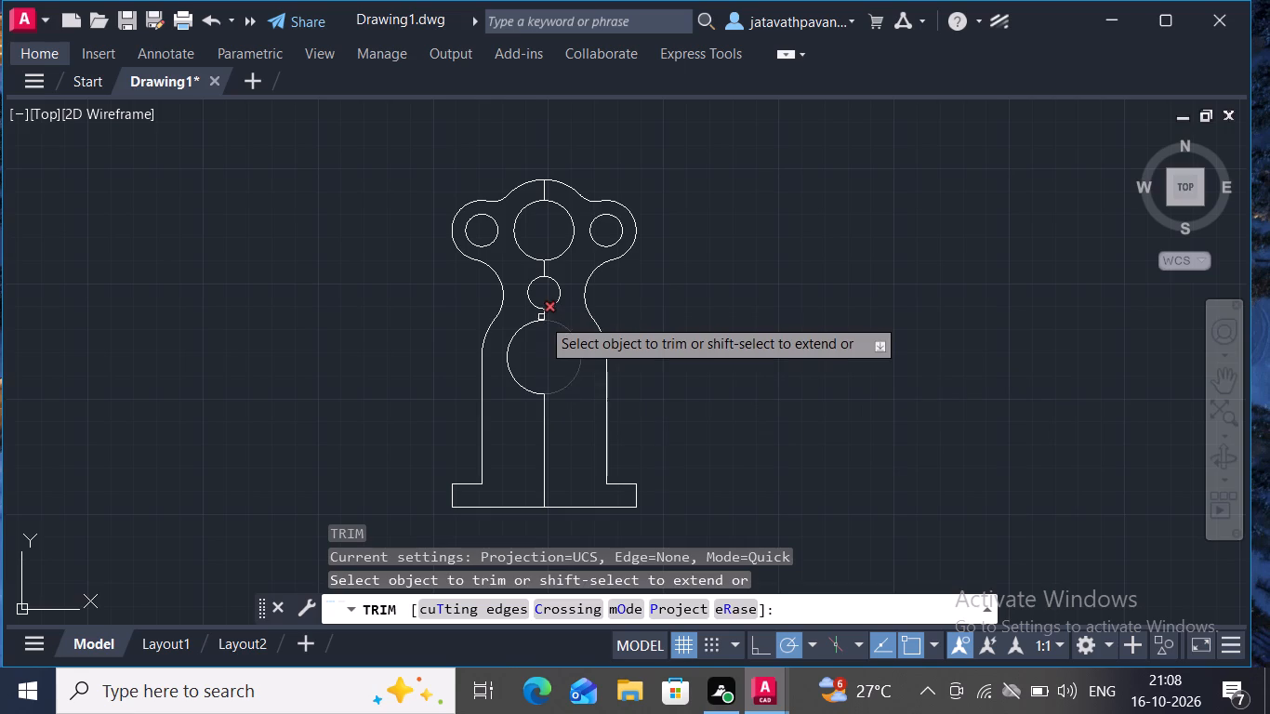
ctrl+scroll(546, 314, up, 2)
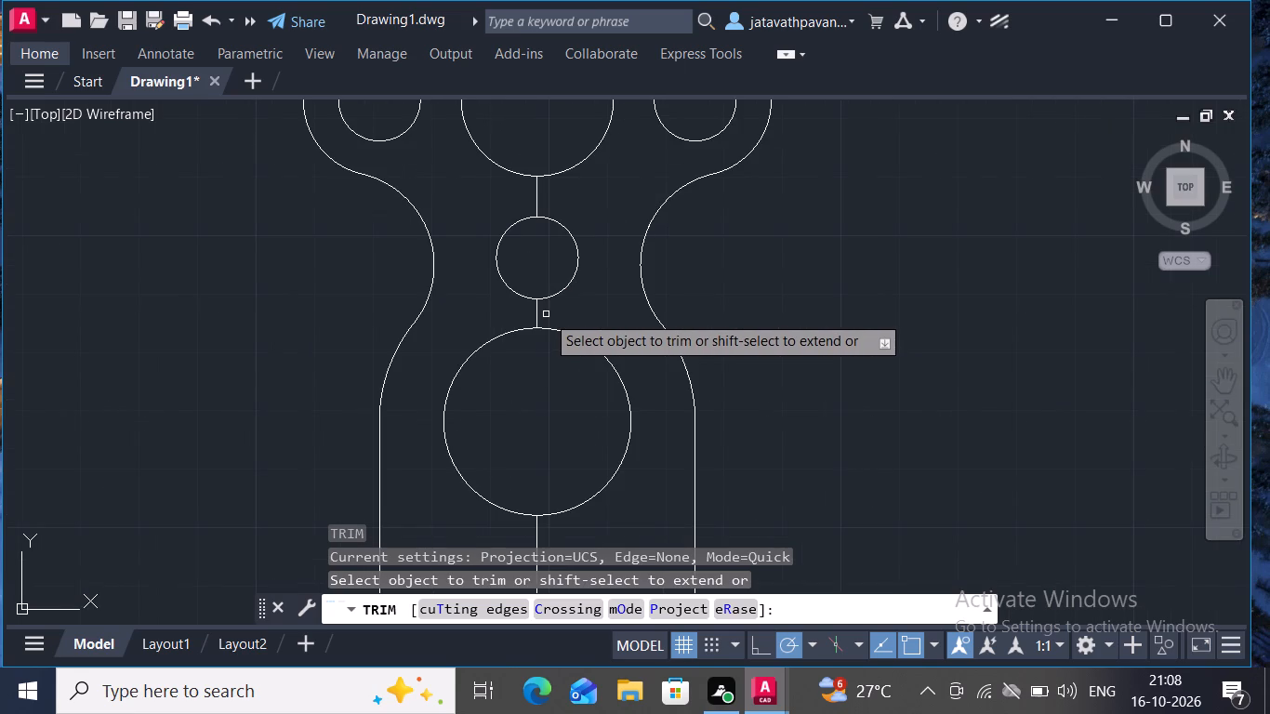
click(537, 312)
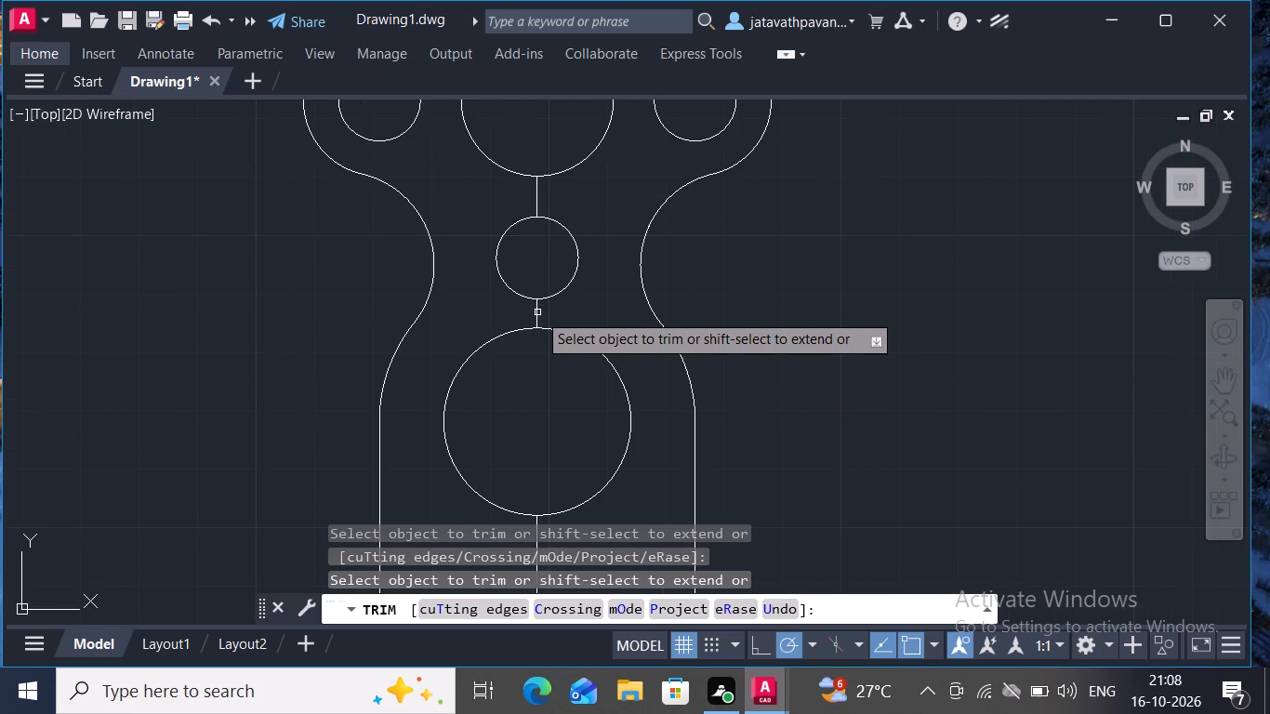
click(536, 192)
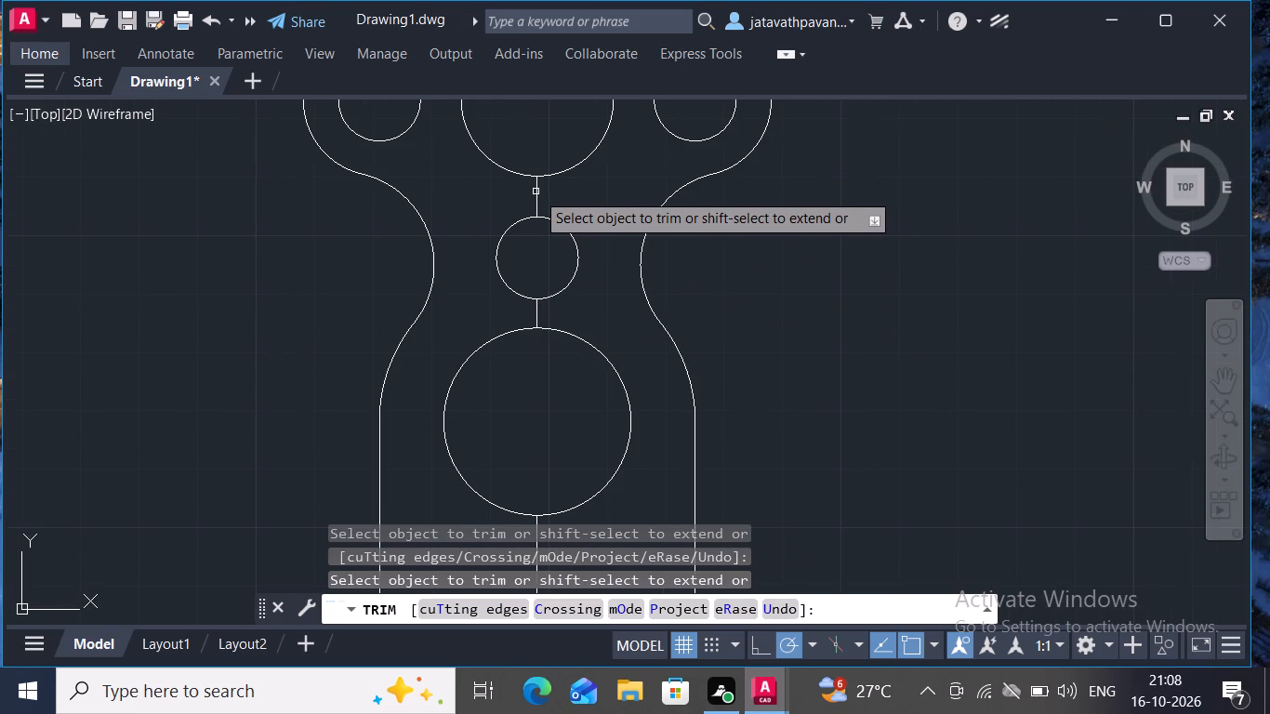
click(536, 202)
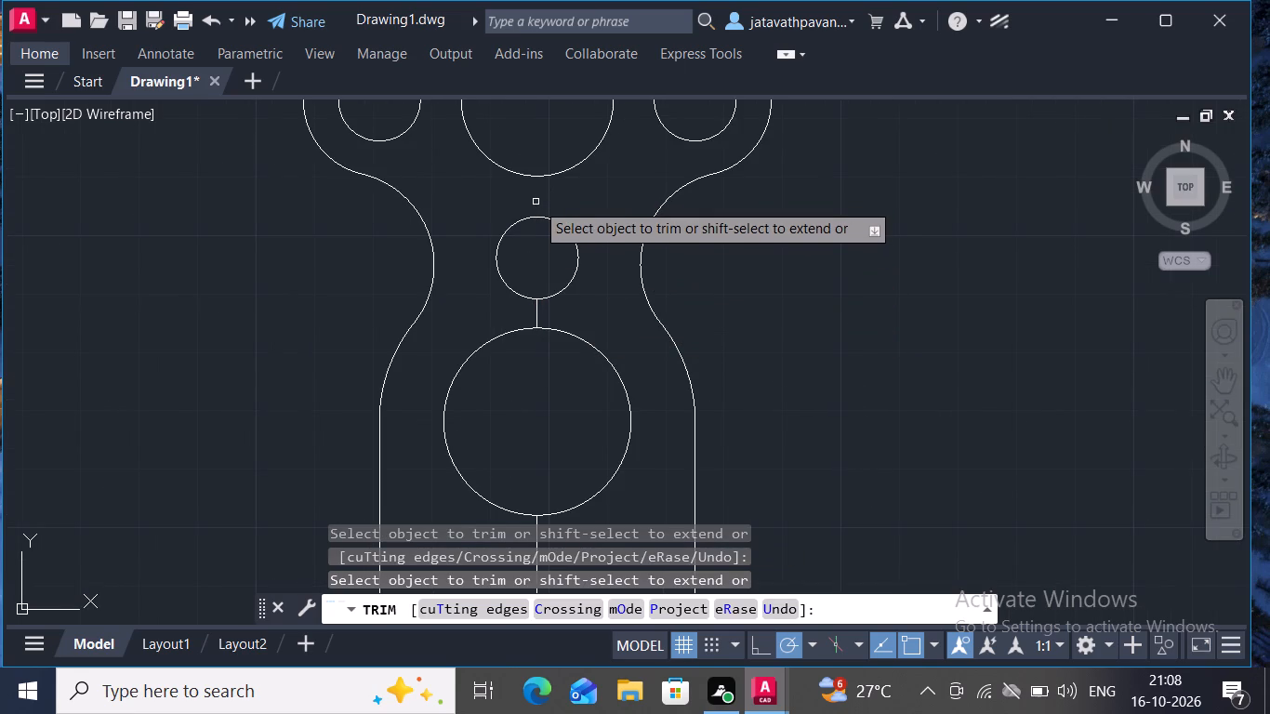
click(535, 319)
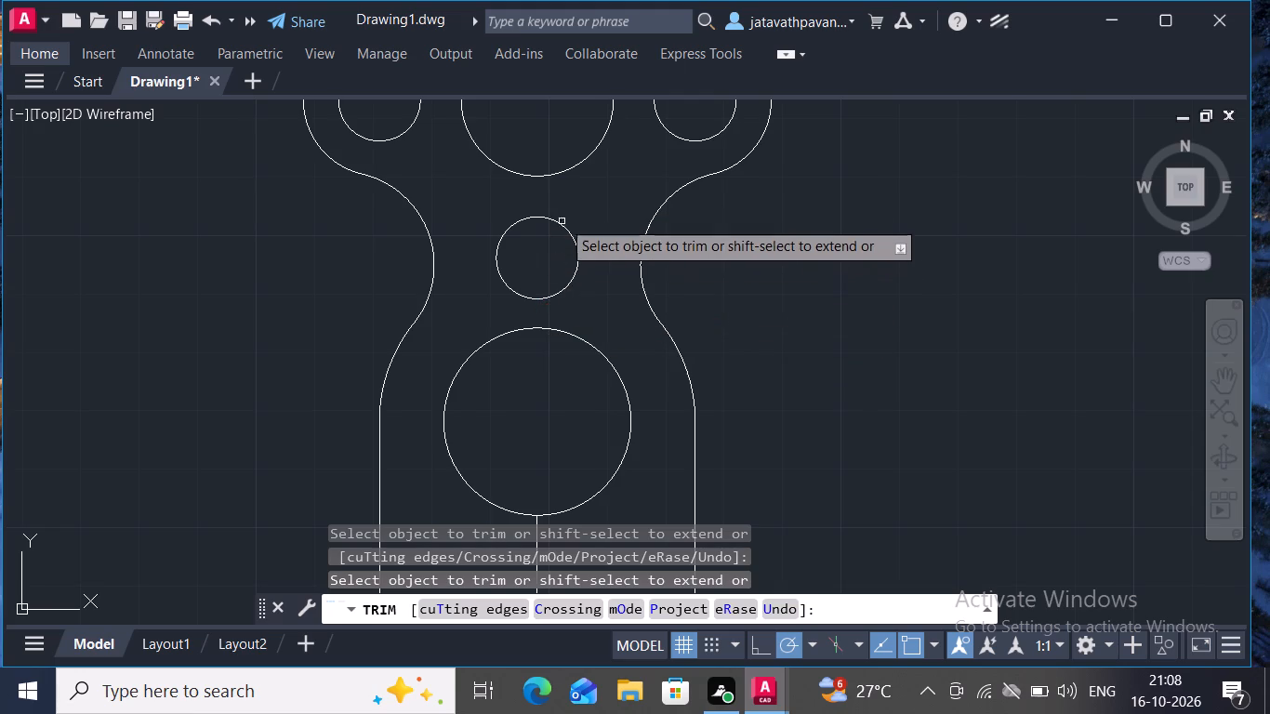
Trim the vertical centre line segment between the upper large circle and the top outer arc.
ctrl+scroll(773, 305, down, 1)
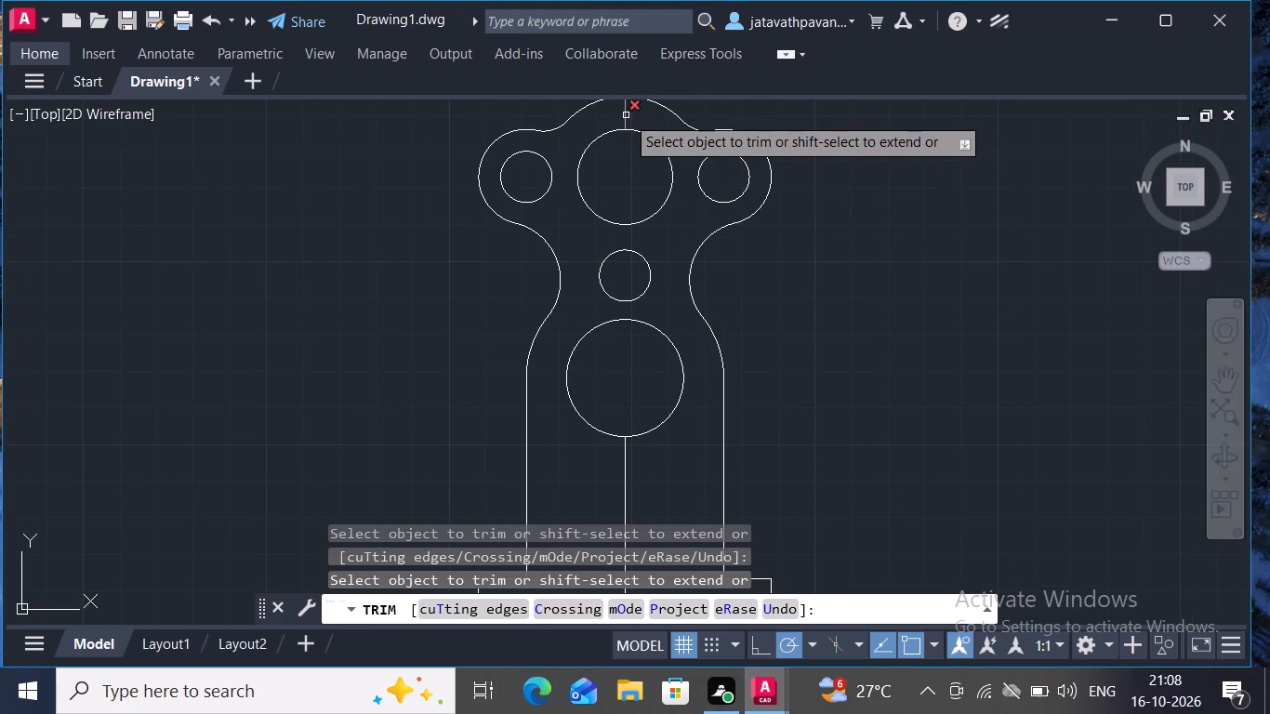
click(626, 115)
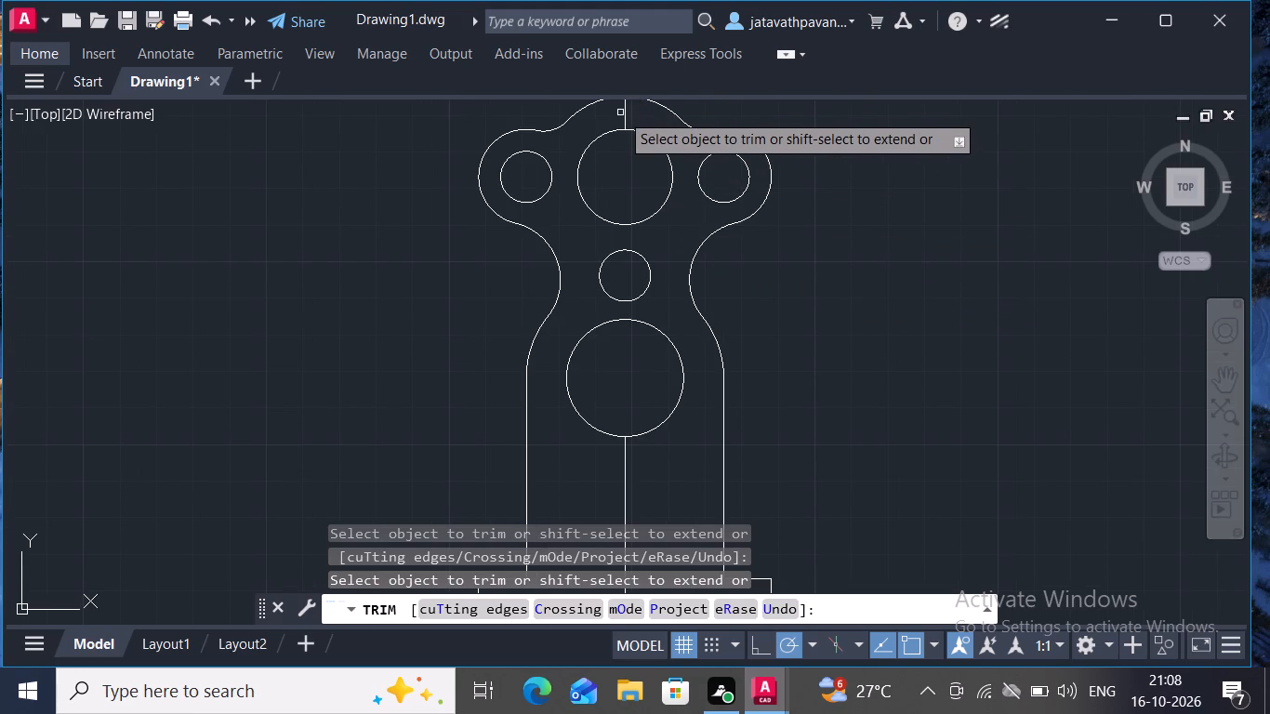
click(625, 115)
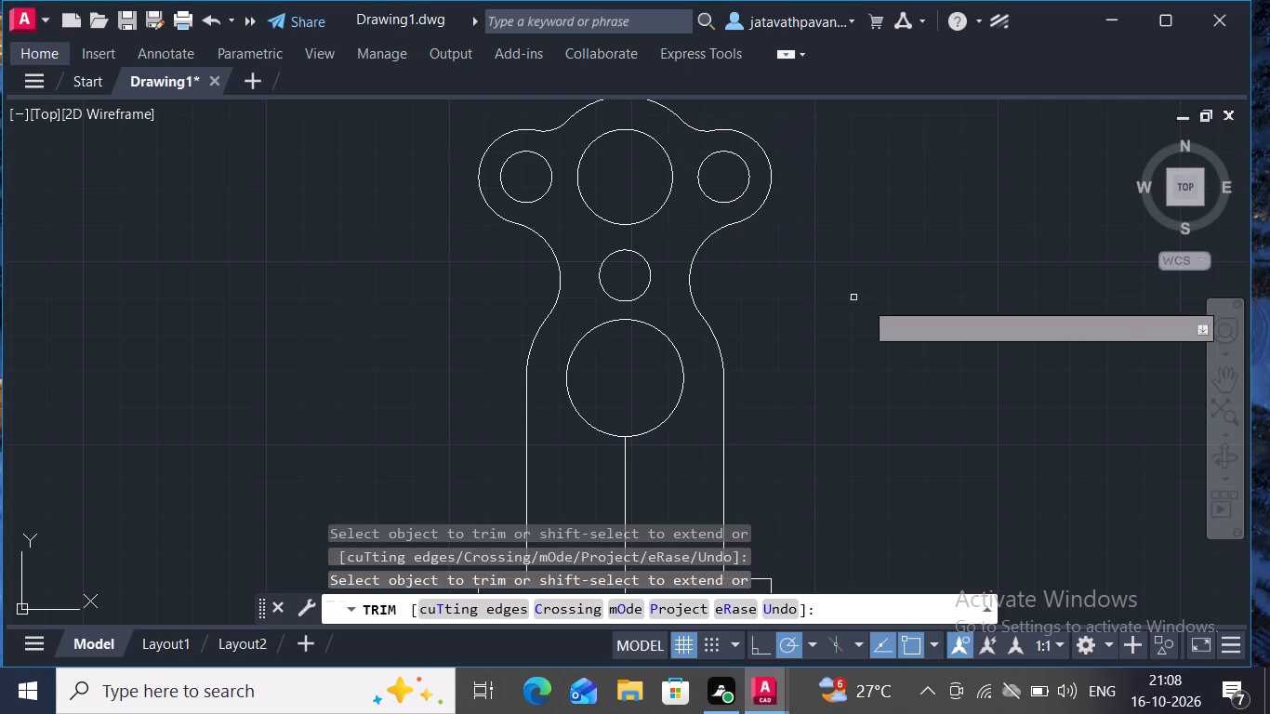
click(1222, 377)
drag(1222, 377, 1000, 338)
drag(1000, 338, 937, 357)
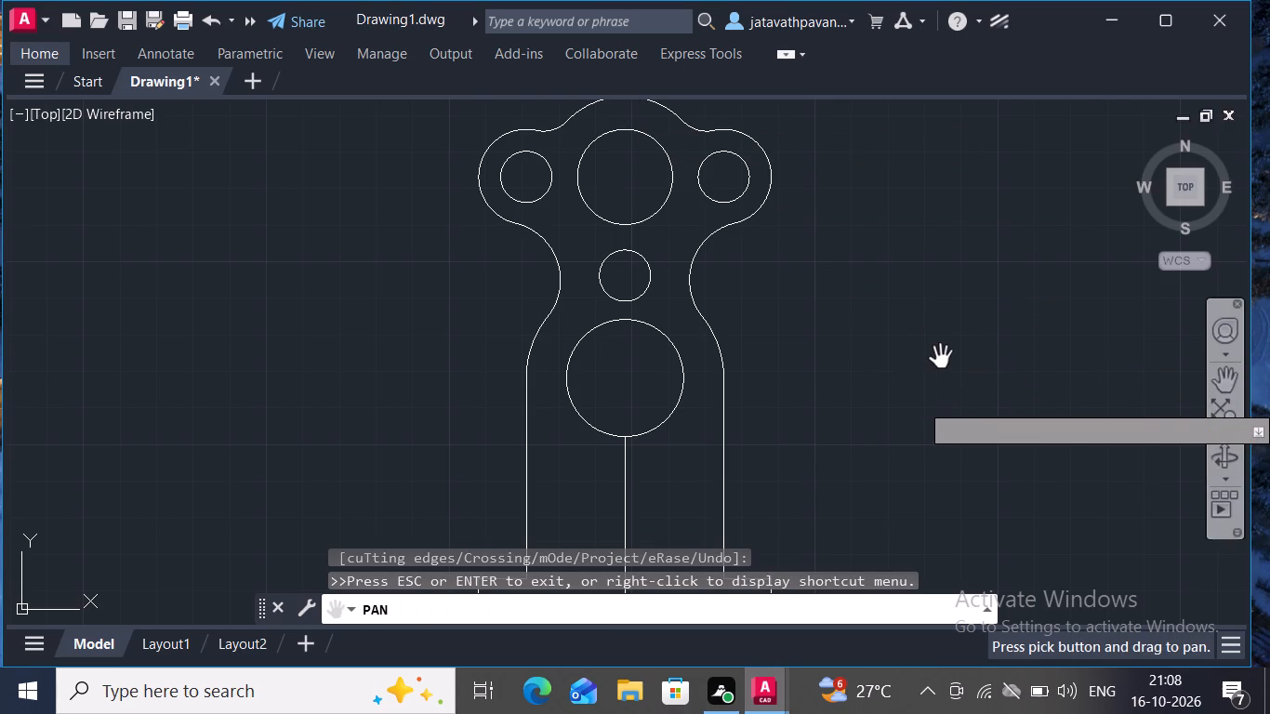
key(Escape)
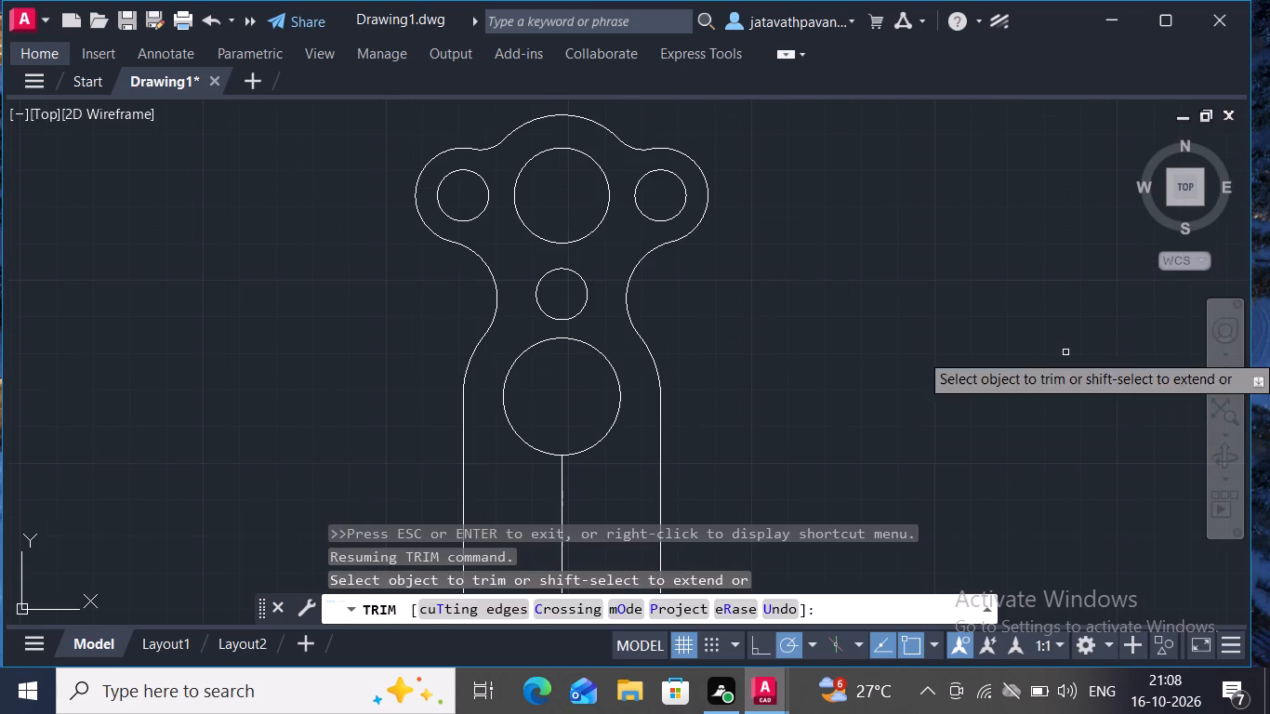
key(Escape)
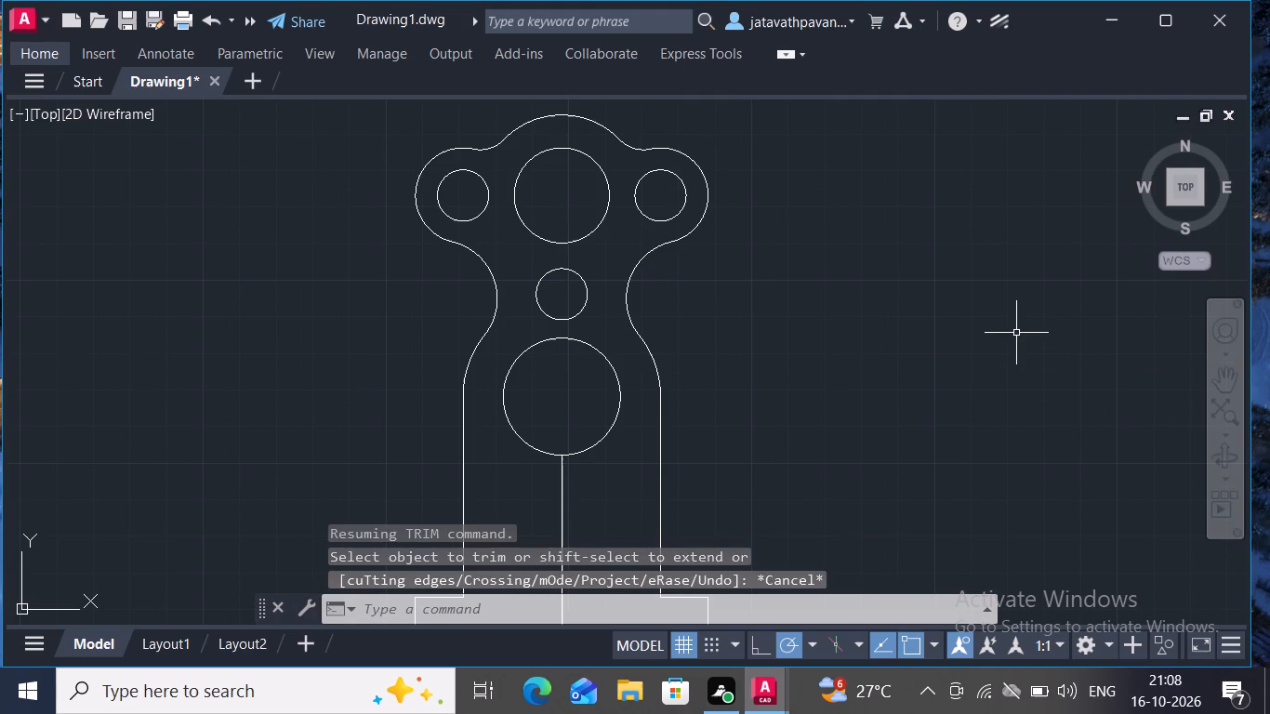
Offset the remaining vertical centre line below the lower large circle by 4 to its left side.
ctrl+scroll(1013, 331, down, 1)
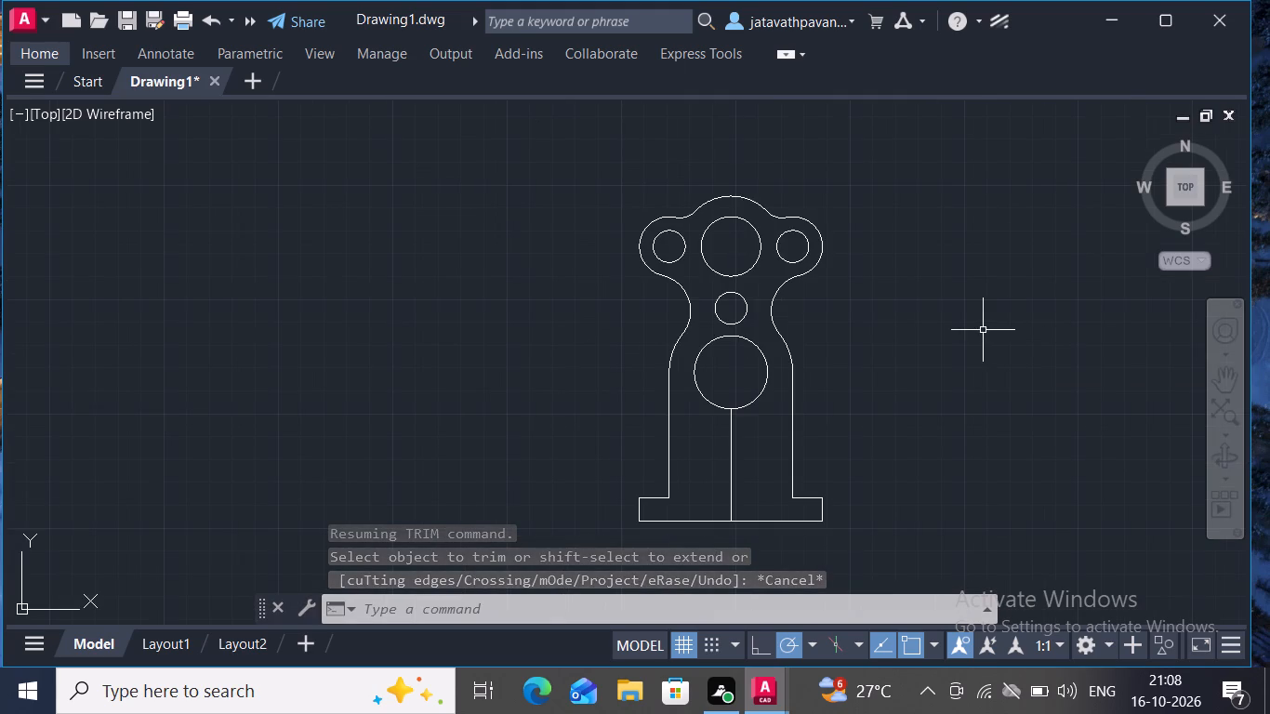
click(1229, 369)
drag(1229, 369, 1081, 340)
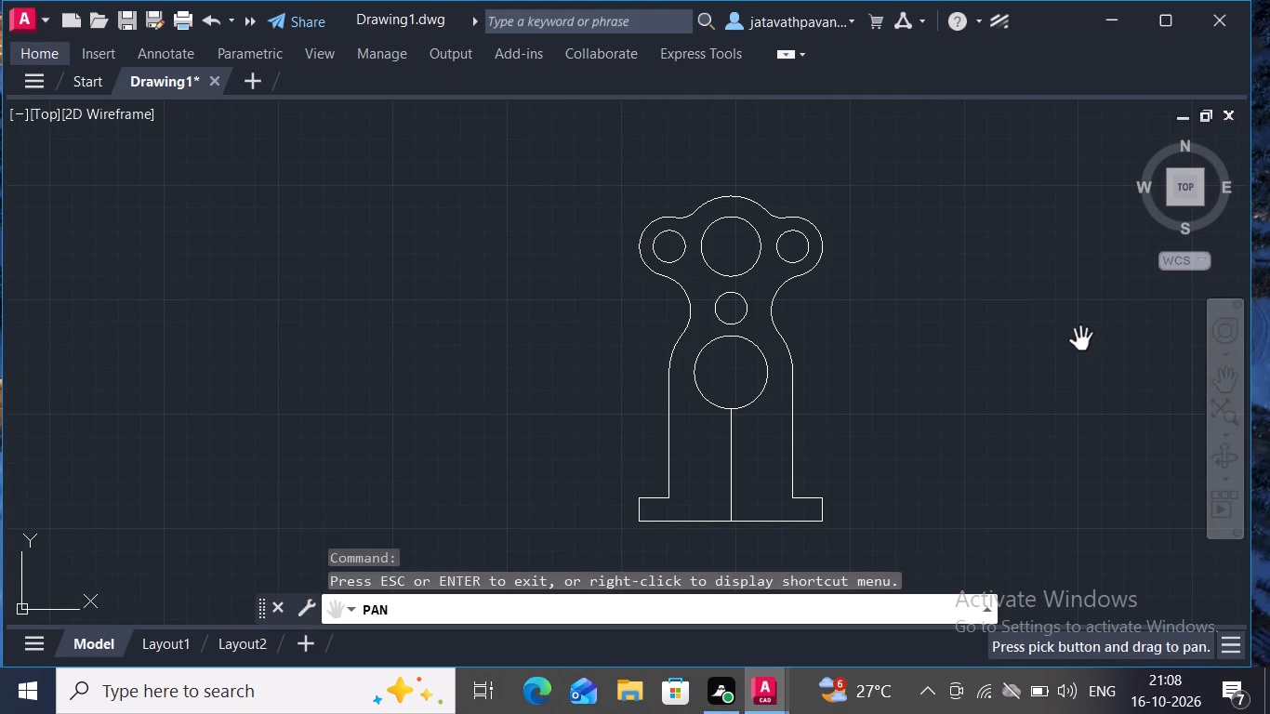
drag(1081, 340, 902, 323)
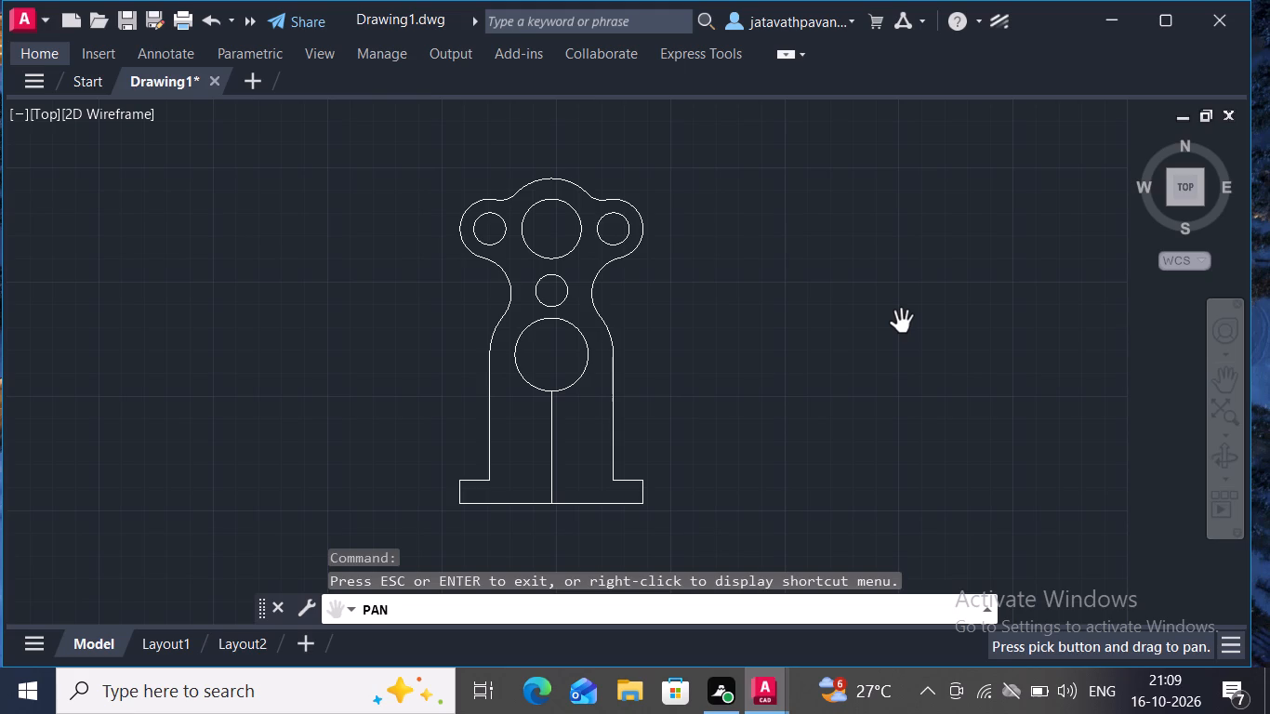
key(Escape)
key(Escape)
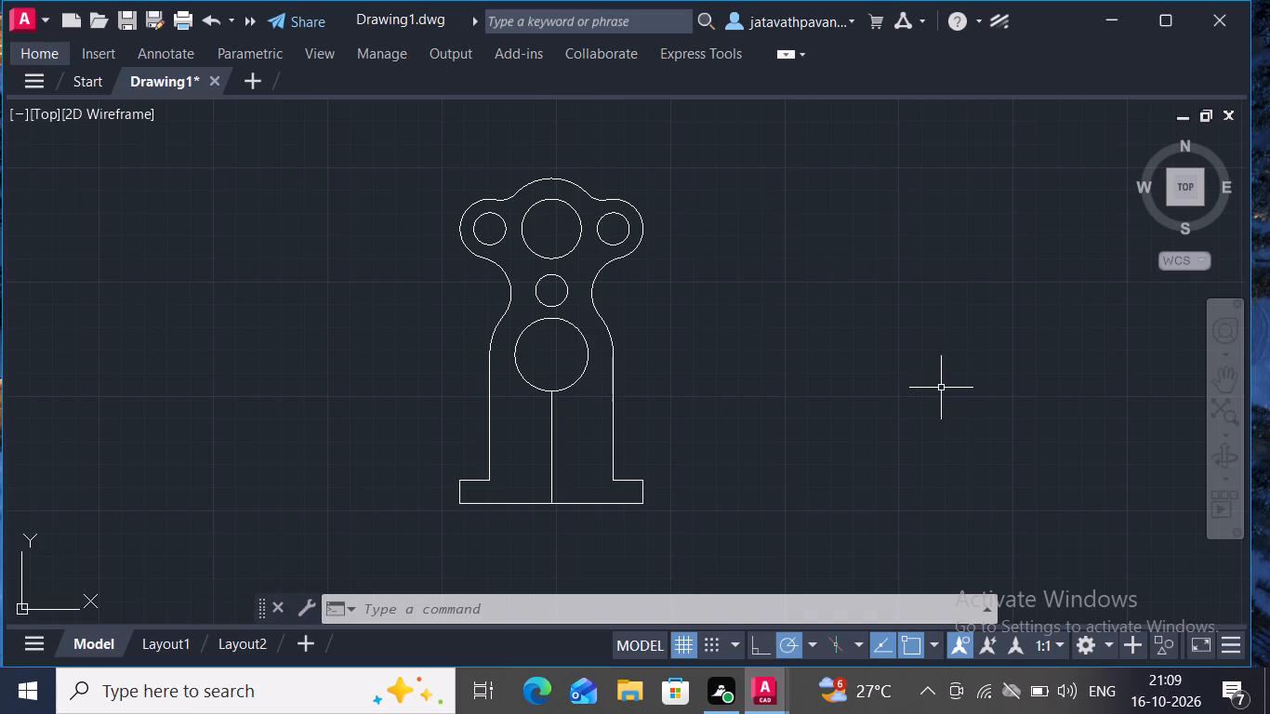
text(off)
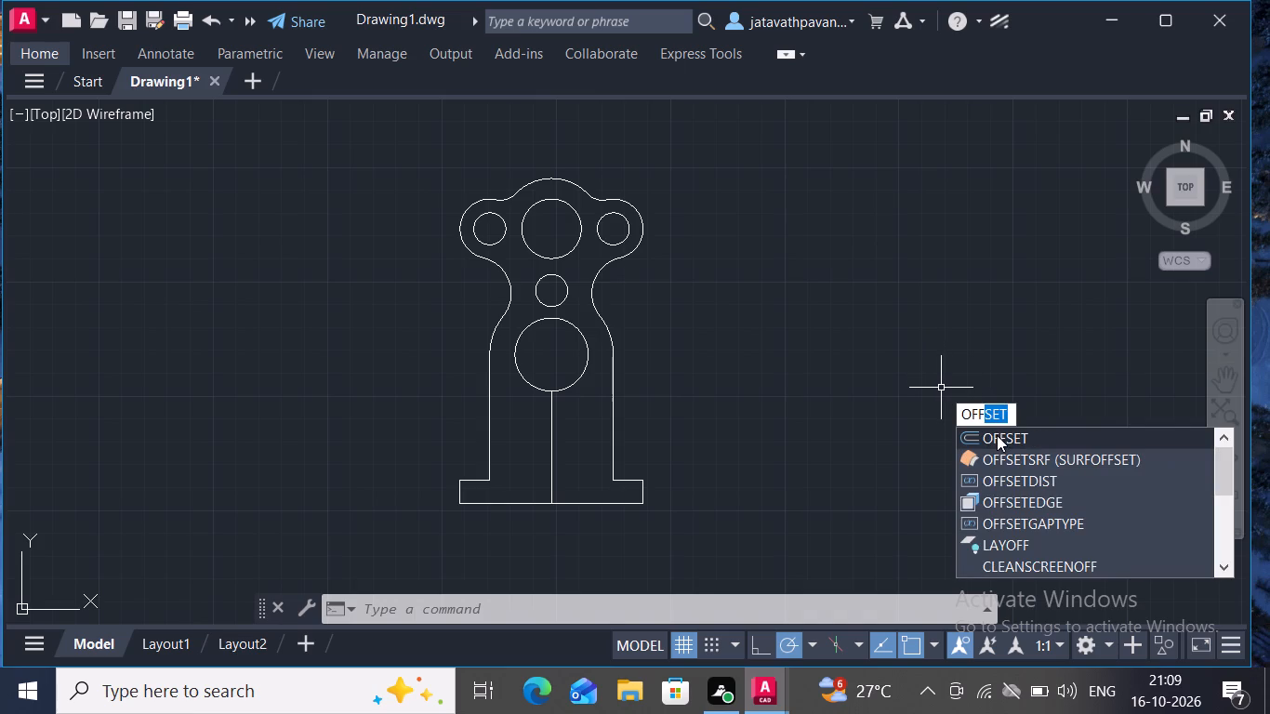
click(997, 435)
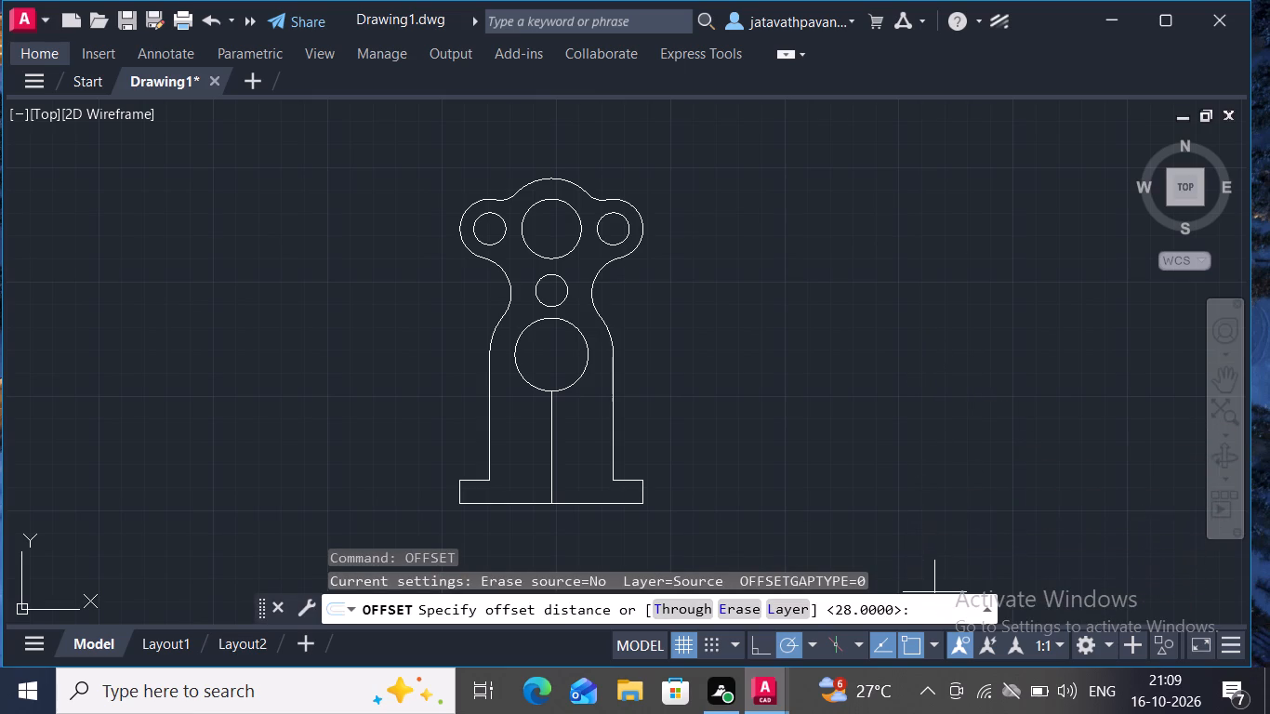
click(928, 615)
key(4)
key(Return)
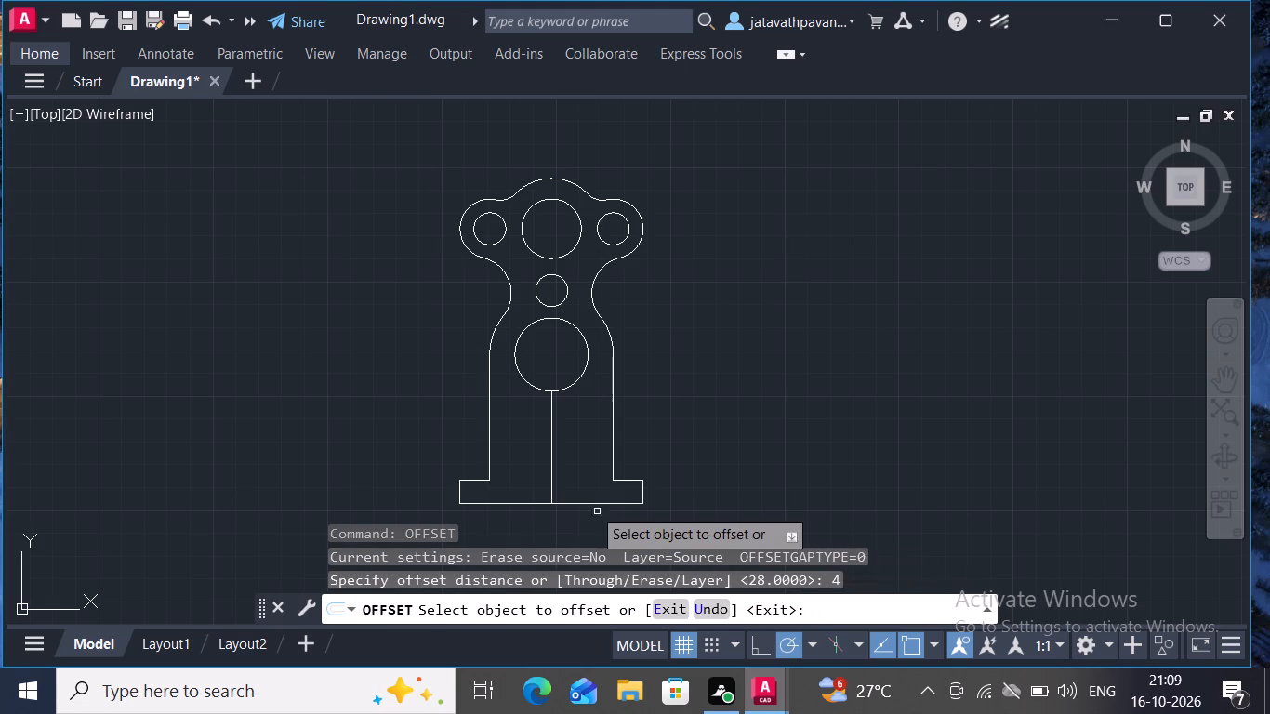
click(552, 469)
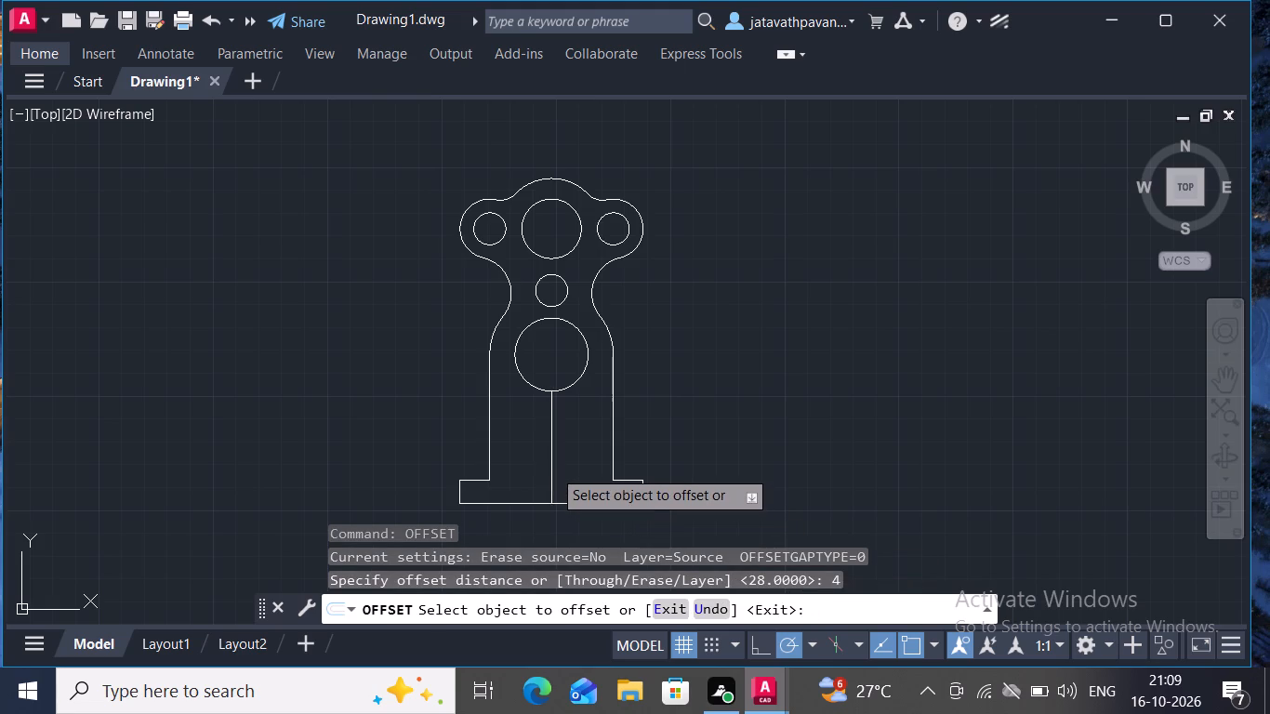
drag(555, 470, 543, 472)
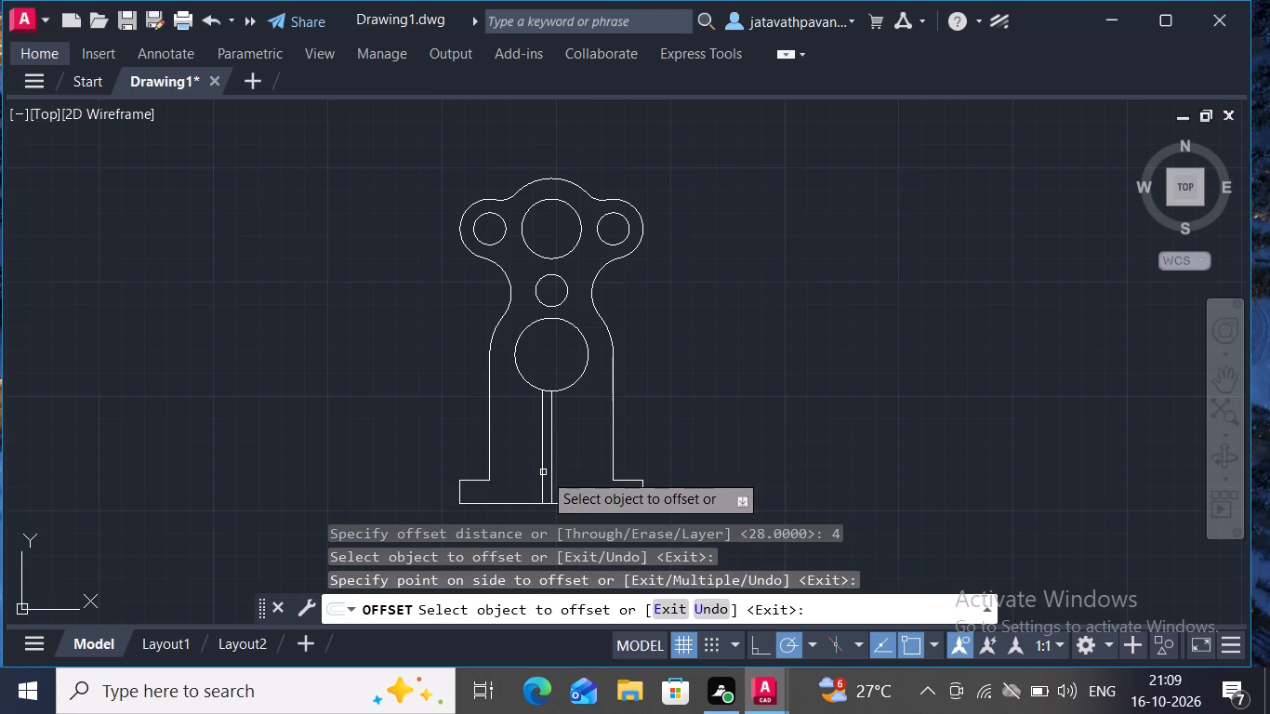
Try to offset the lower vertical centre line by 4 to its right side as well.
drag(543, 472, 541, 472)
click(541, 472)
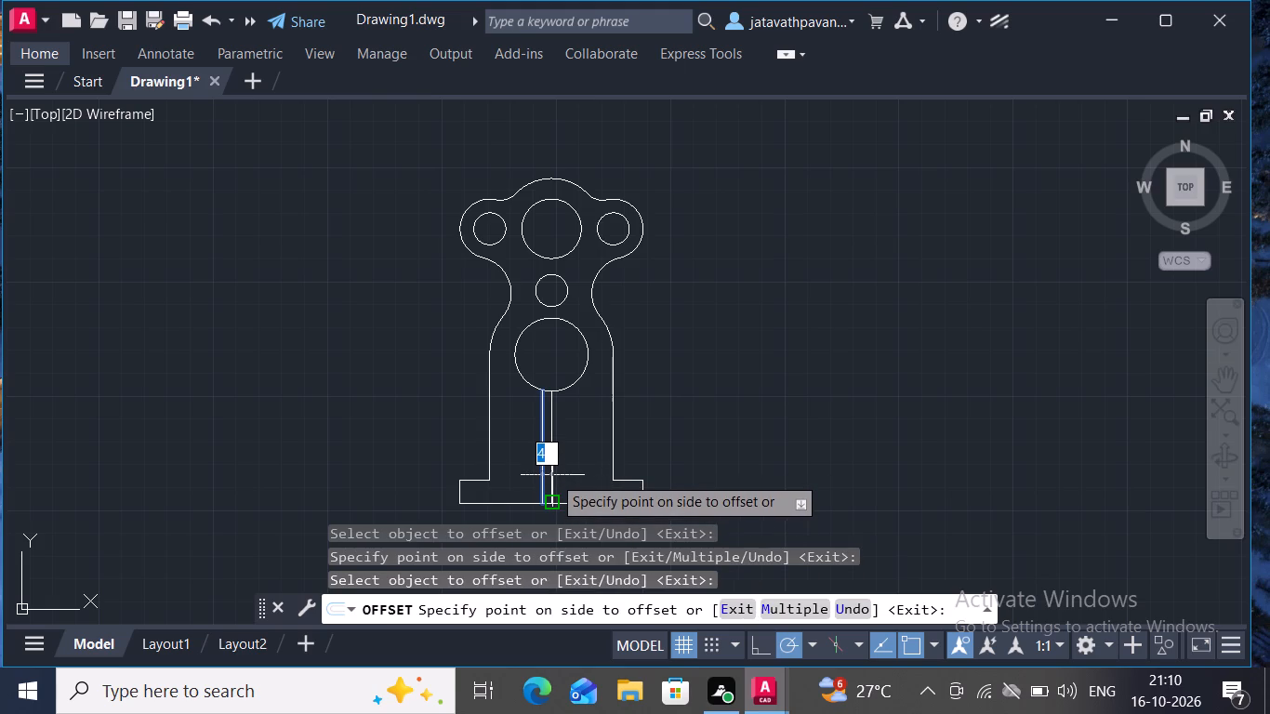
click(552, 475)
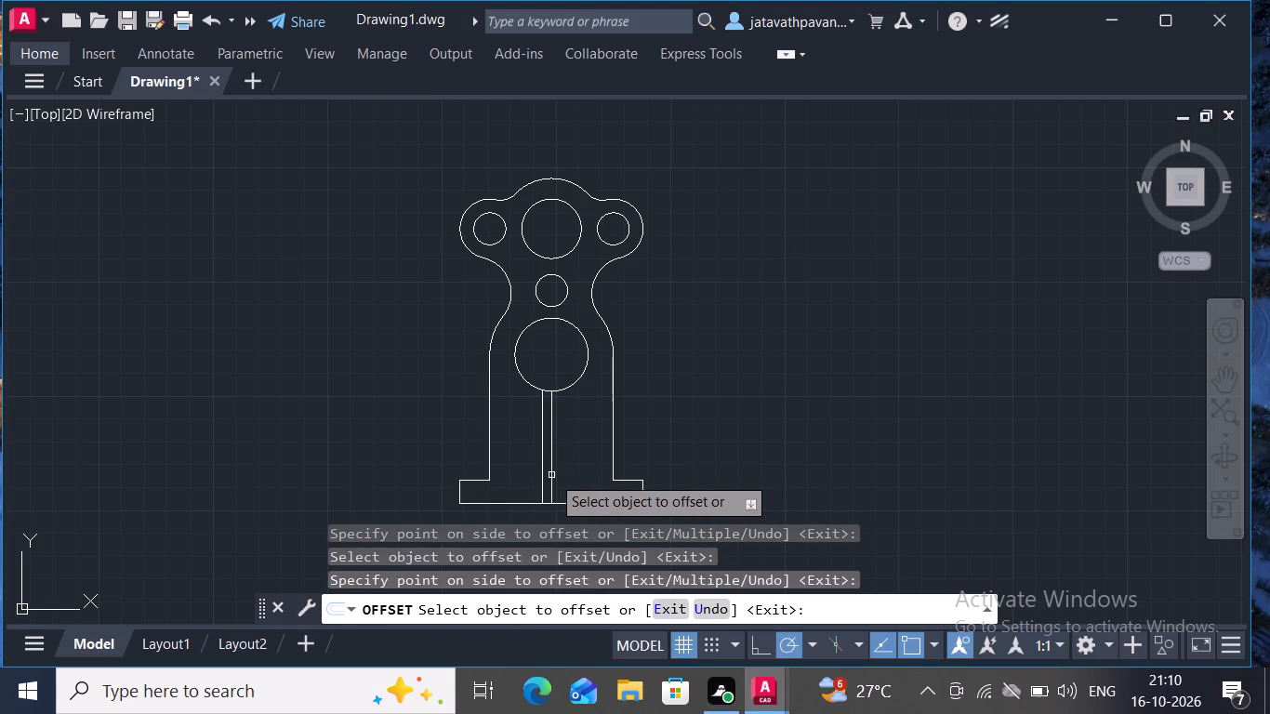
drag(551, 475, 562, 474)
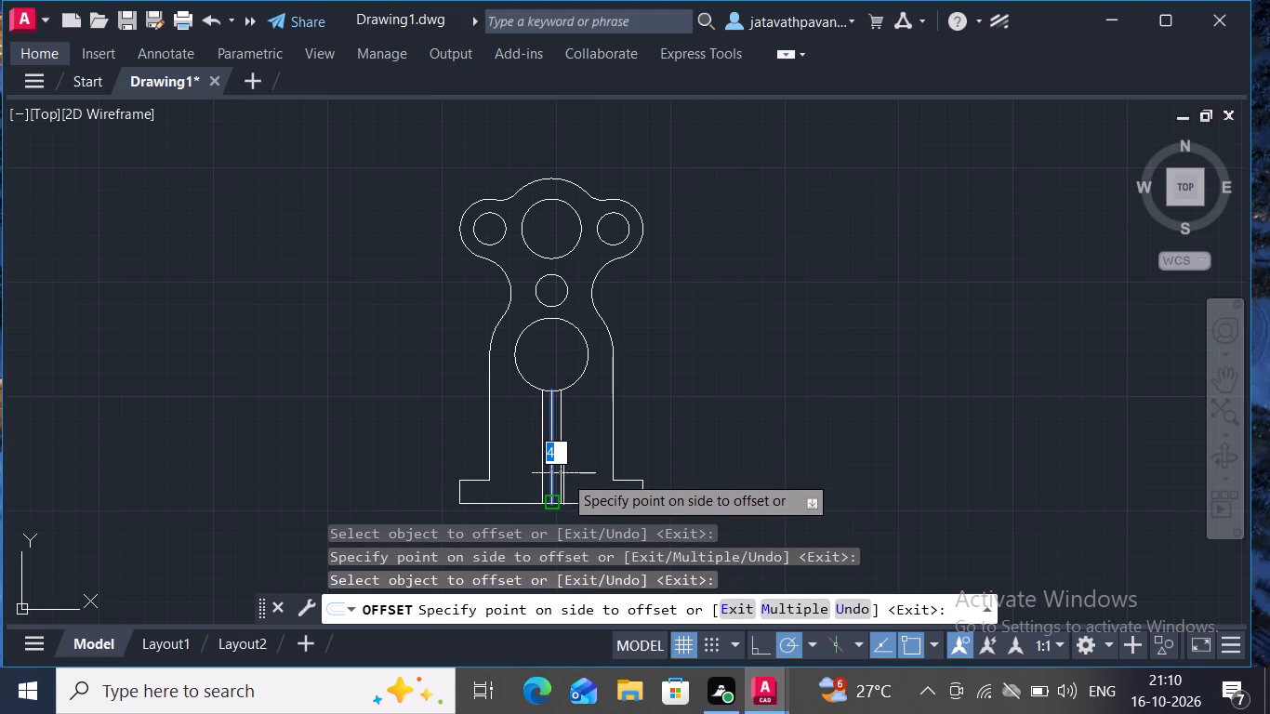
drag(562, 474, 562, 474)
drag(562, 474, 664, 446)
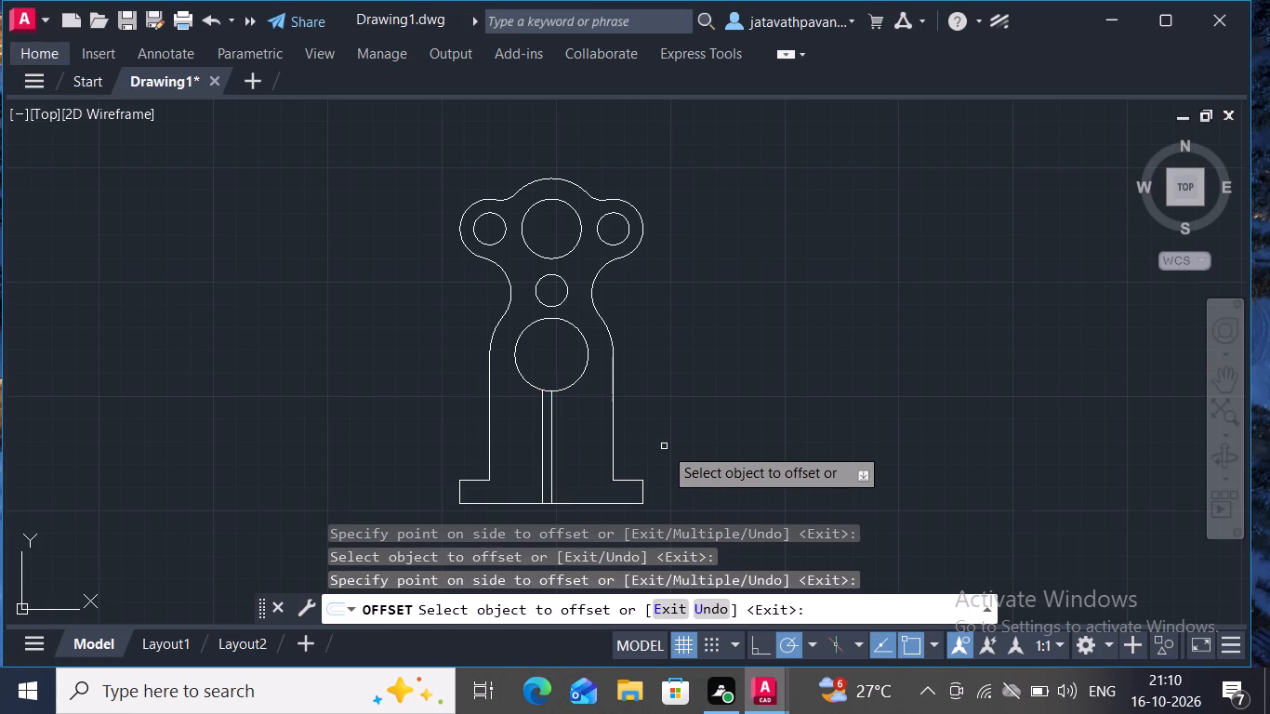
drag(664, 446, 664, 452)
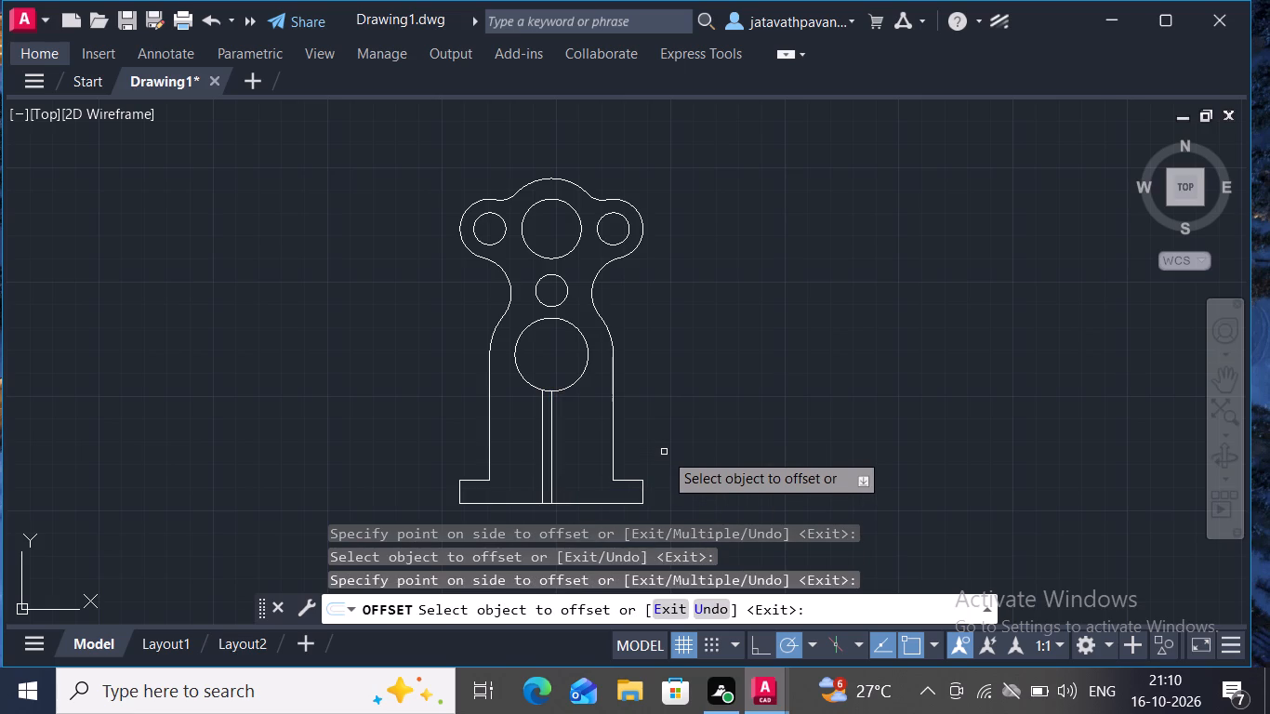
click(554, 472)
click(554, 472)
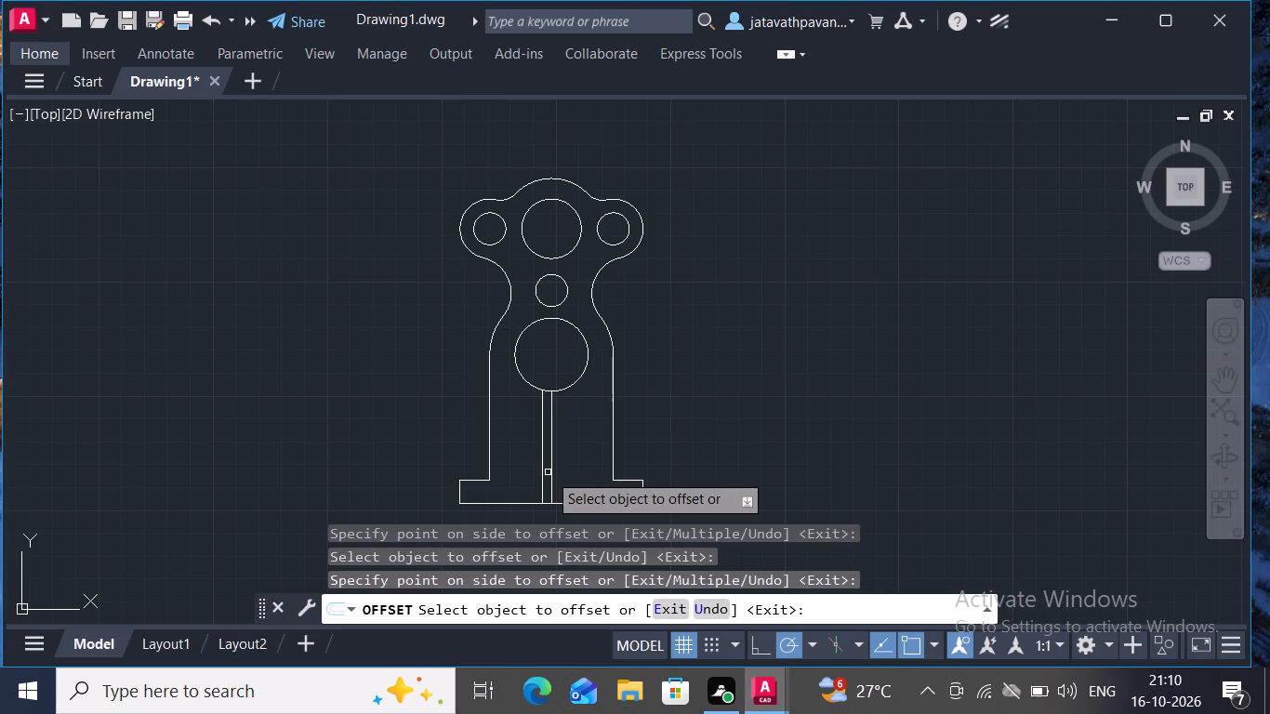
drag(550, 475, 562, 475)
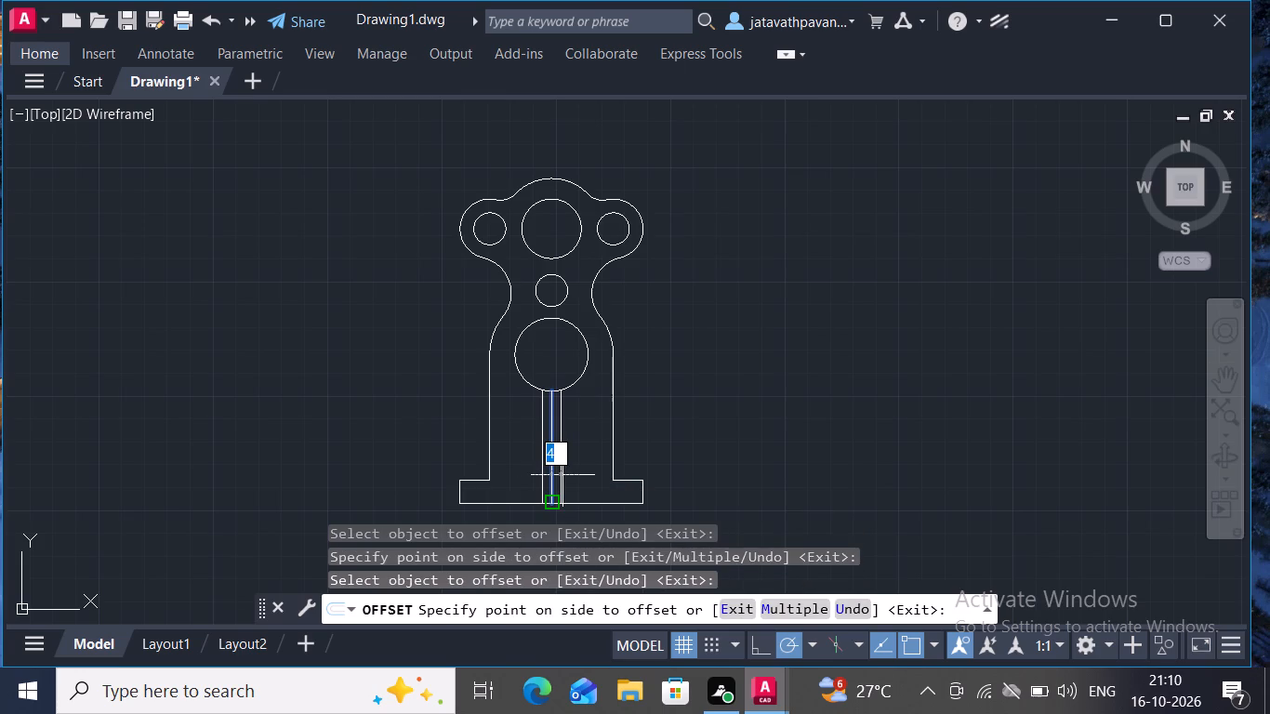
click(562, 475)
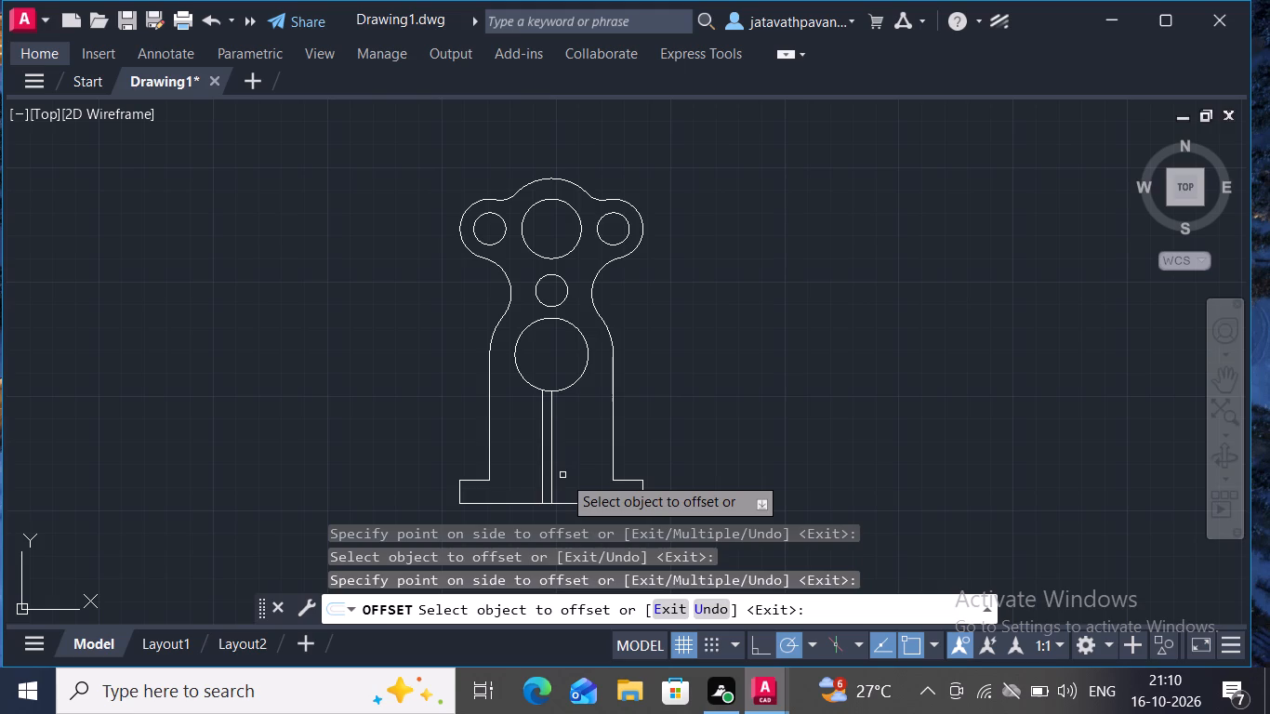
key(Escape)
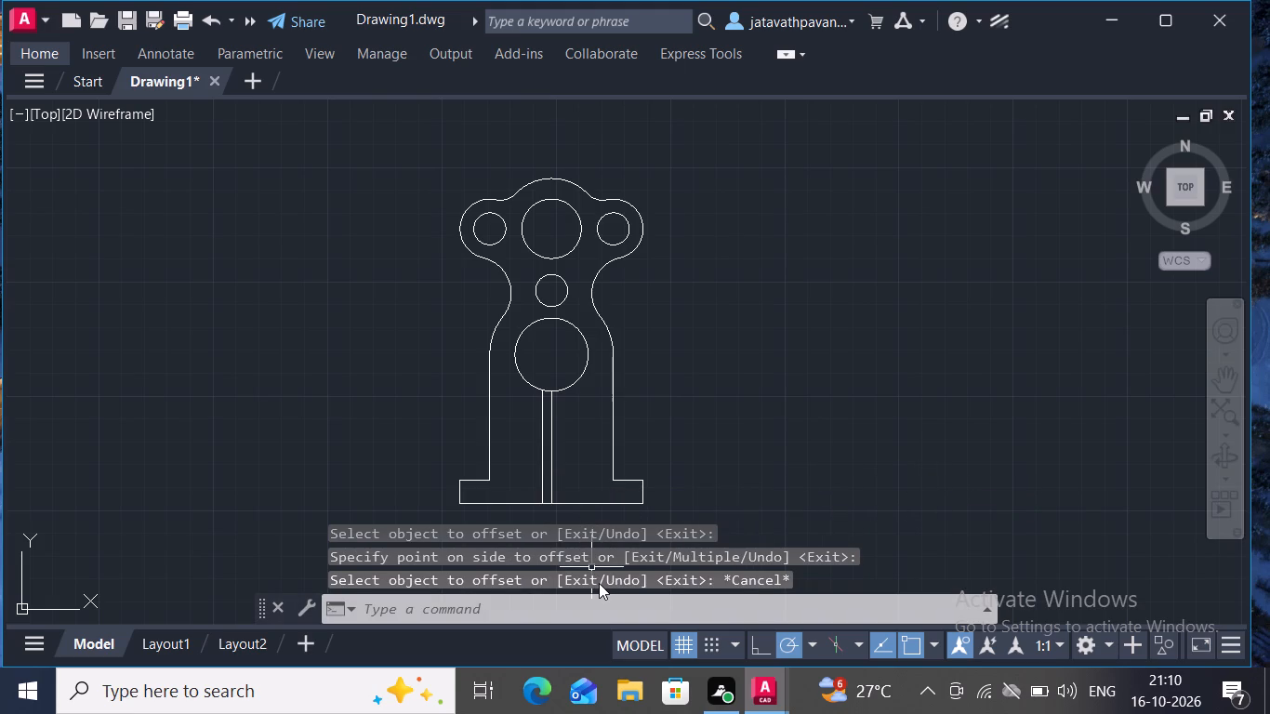
Offset the vertical centre line below the lower large circle by 4 to its right side.
key(p)
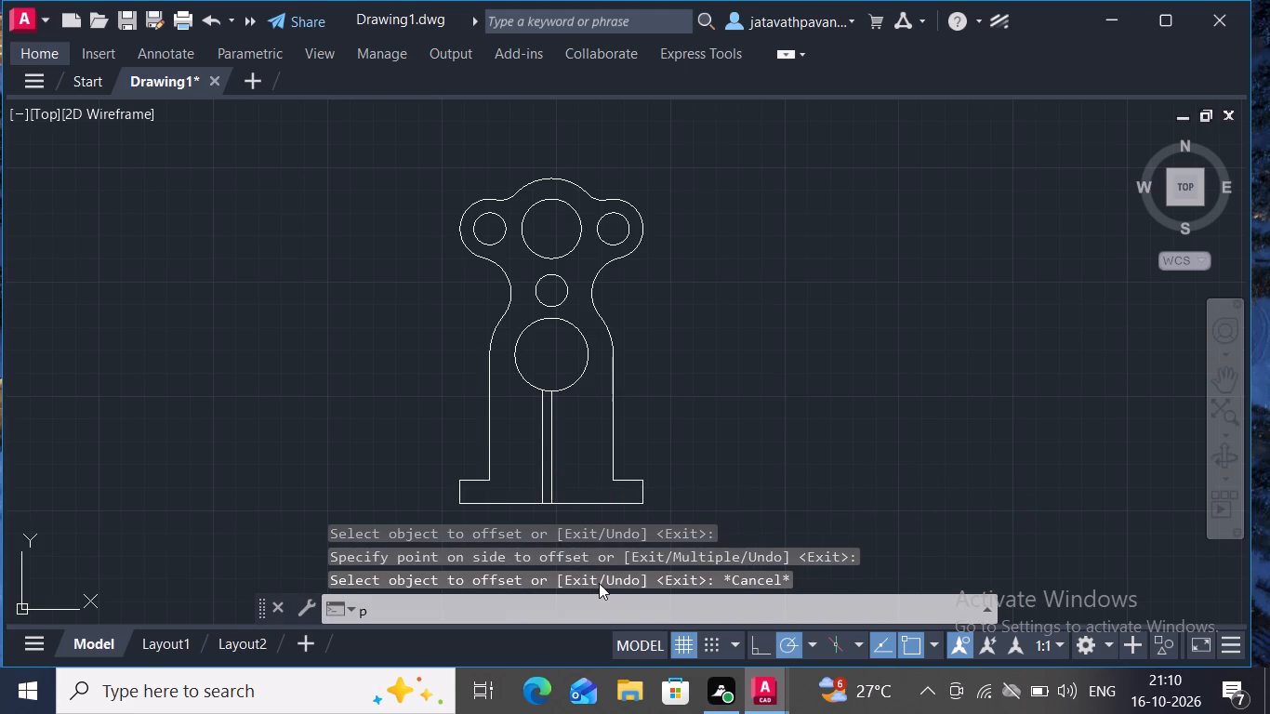
key(BackSpace)
key(o)
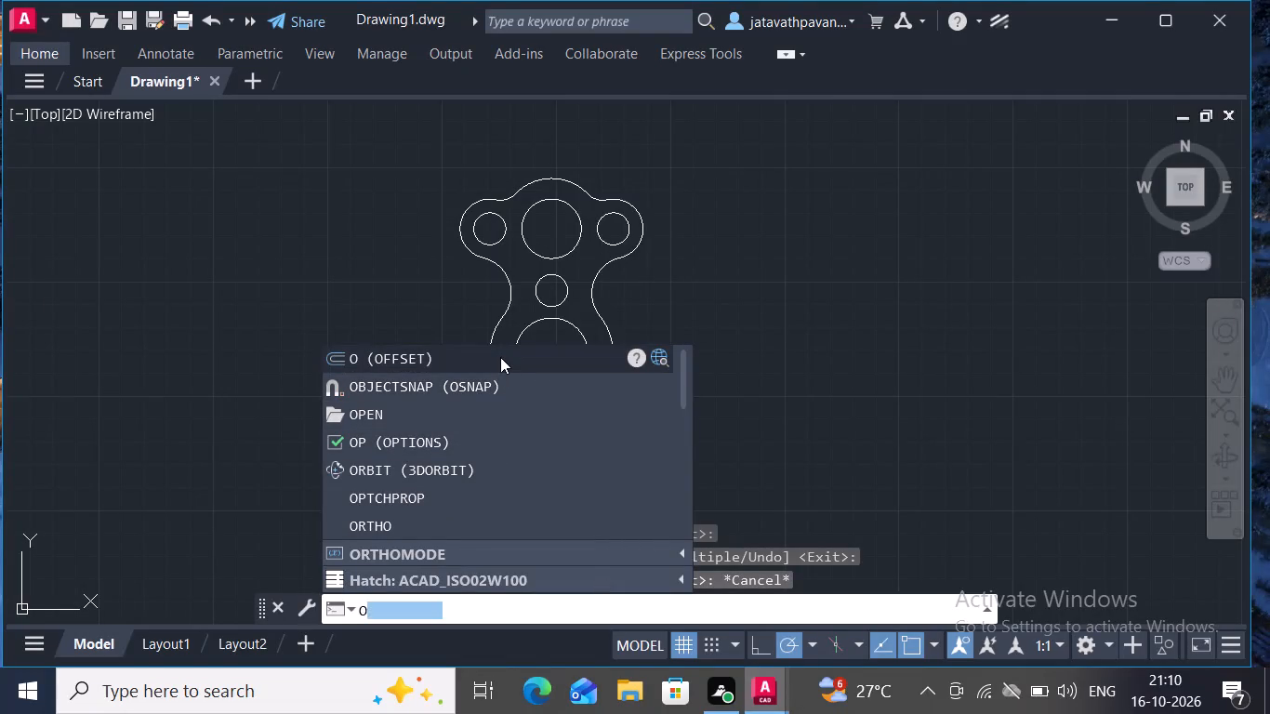
click(501, 356)
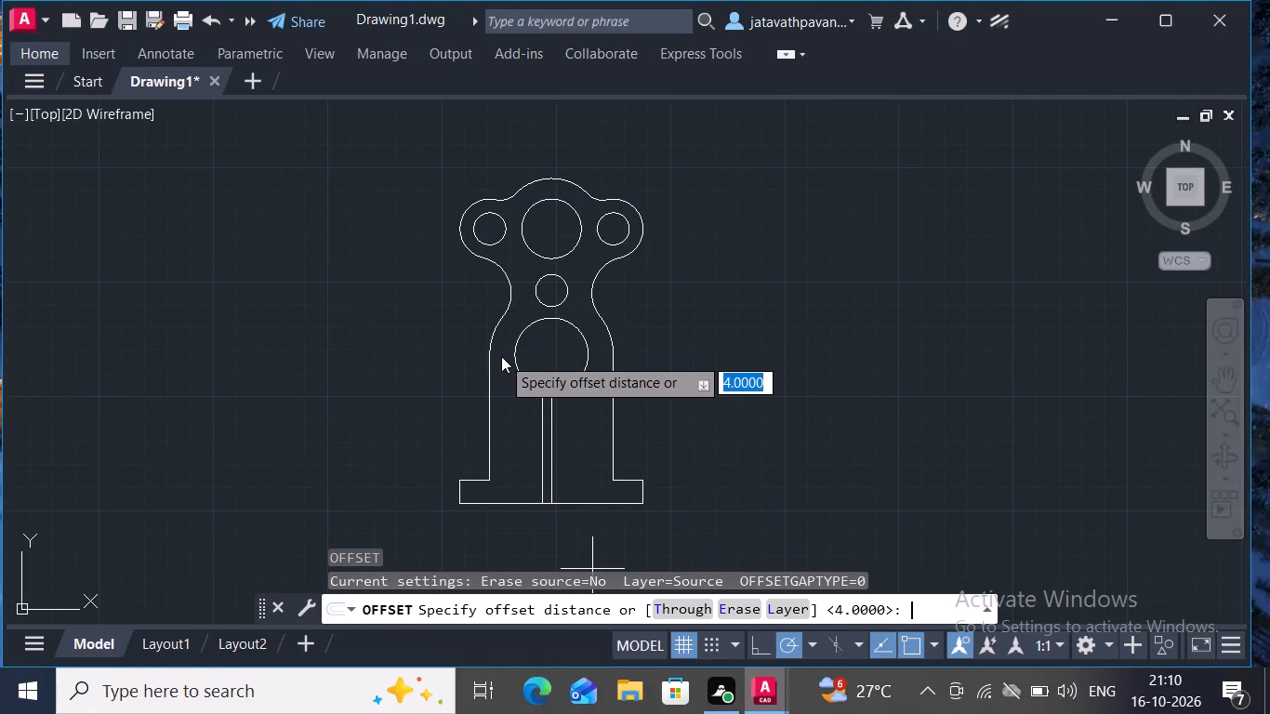
click(920, 610)
key(4)
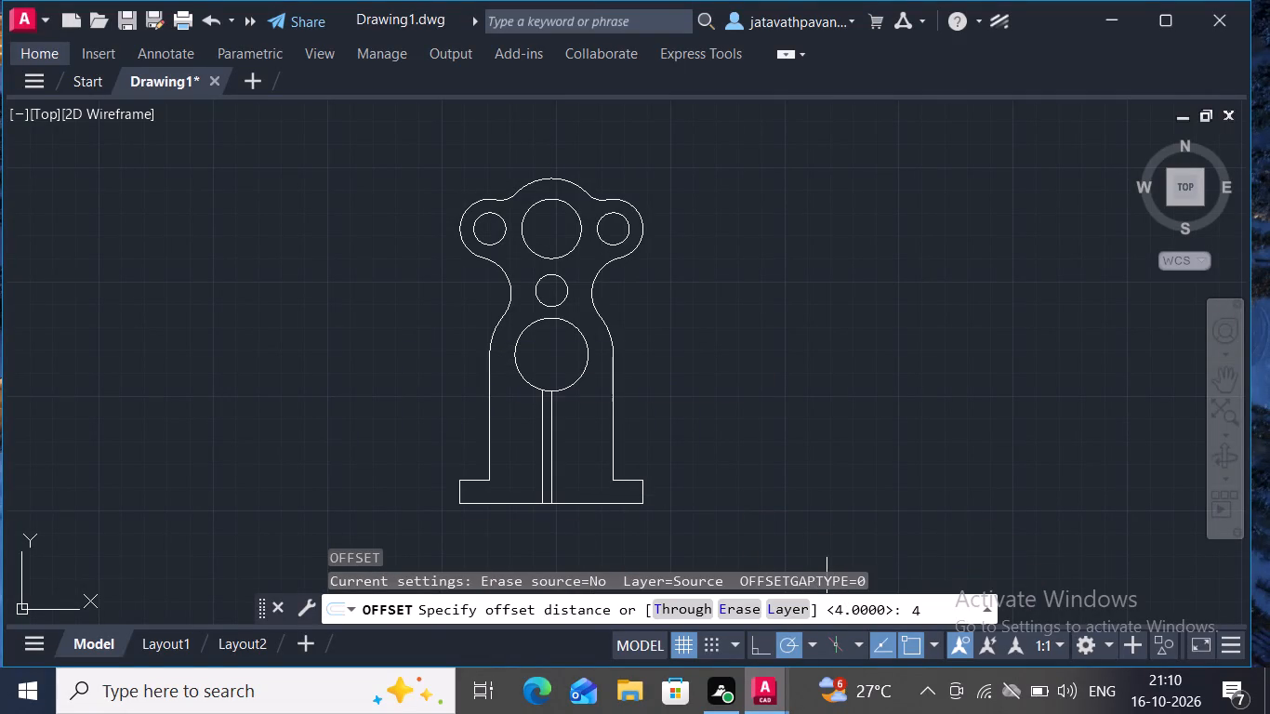
key(Return)
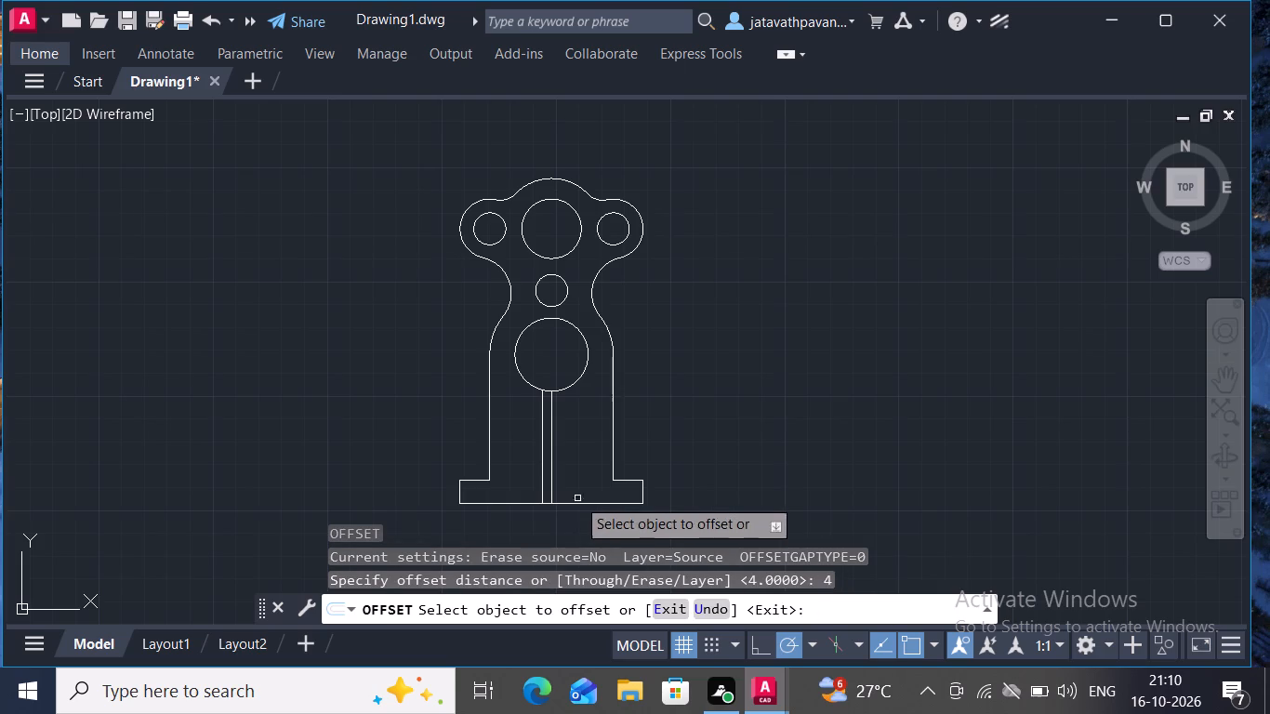
click(551, 483)
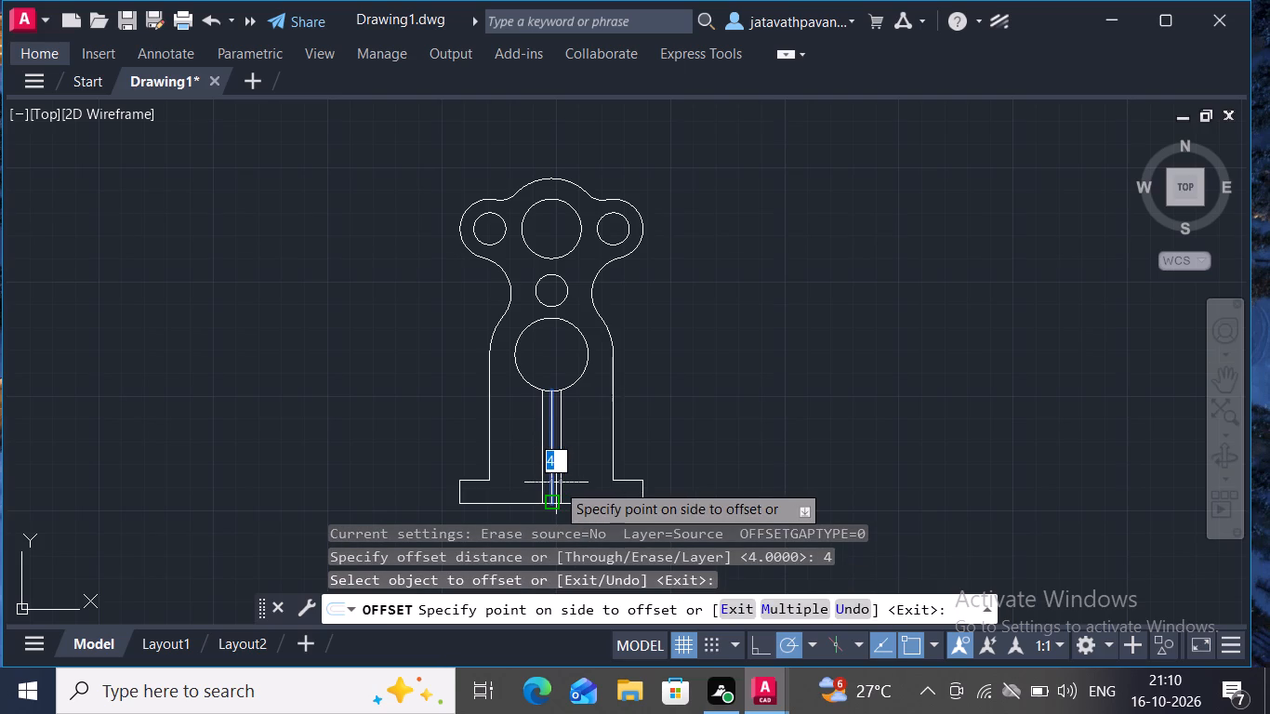
click(556, 483)
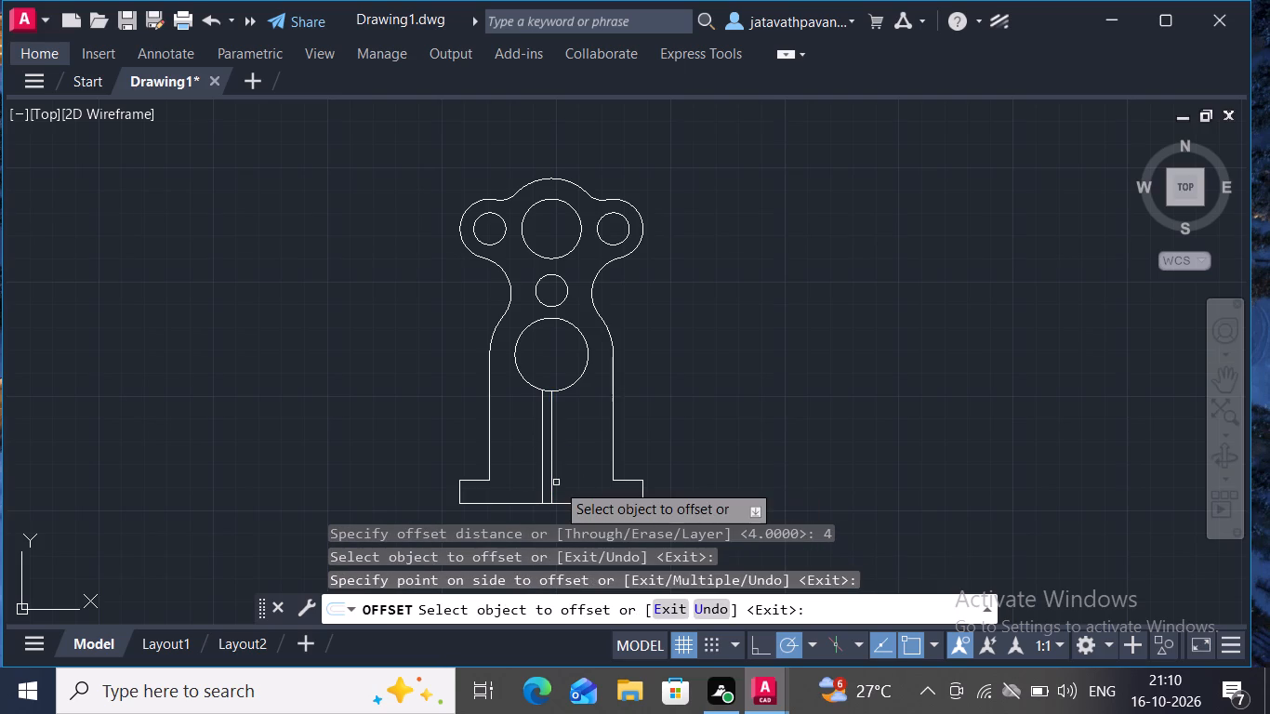
click(554, 481)
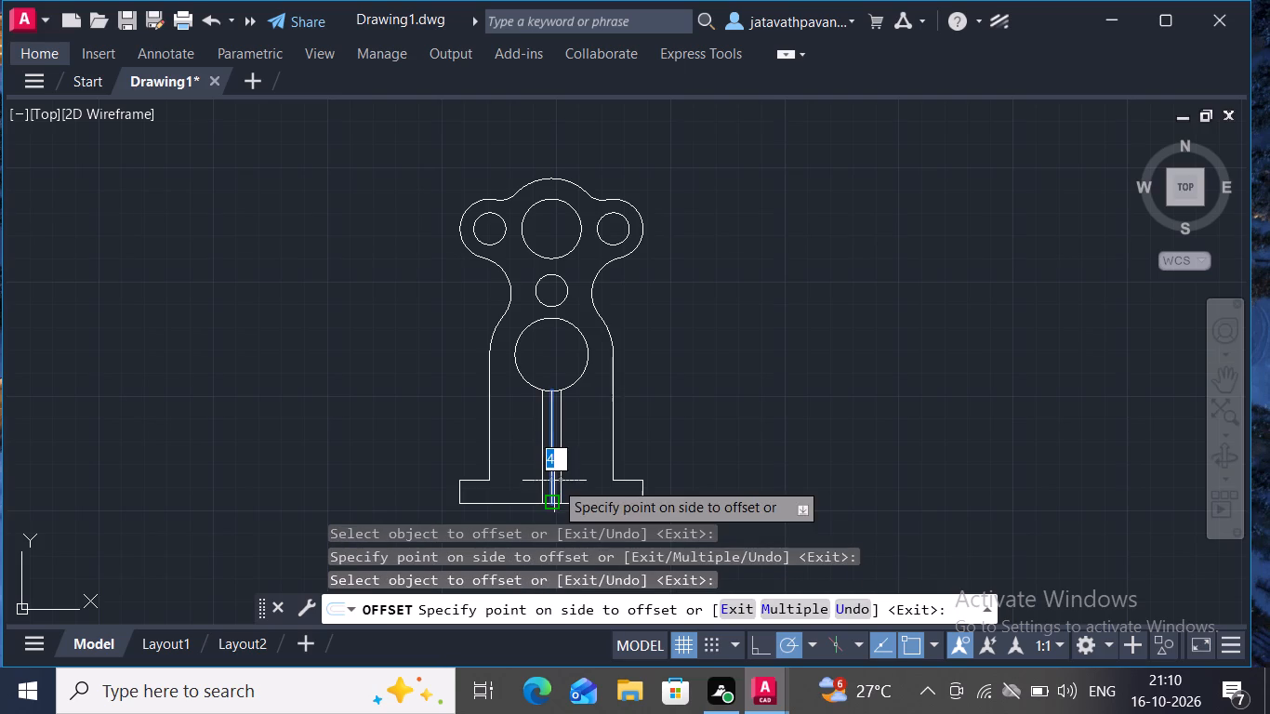
click(567, 481)
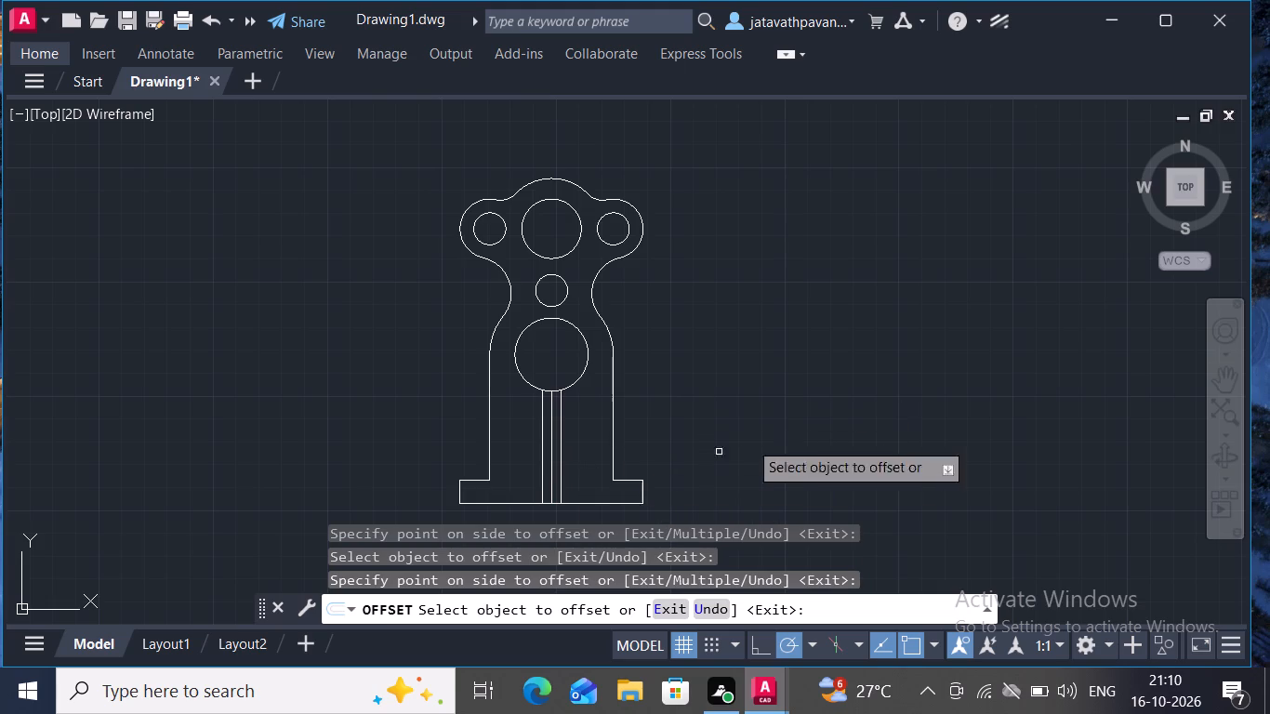
key(Escape)
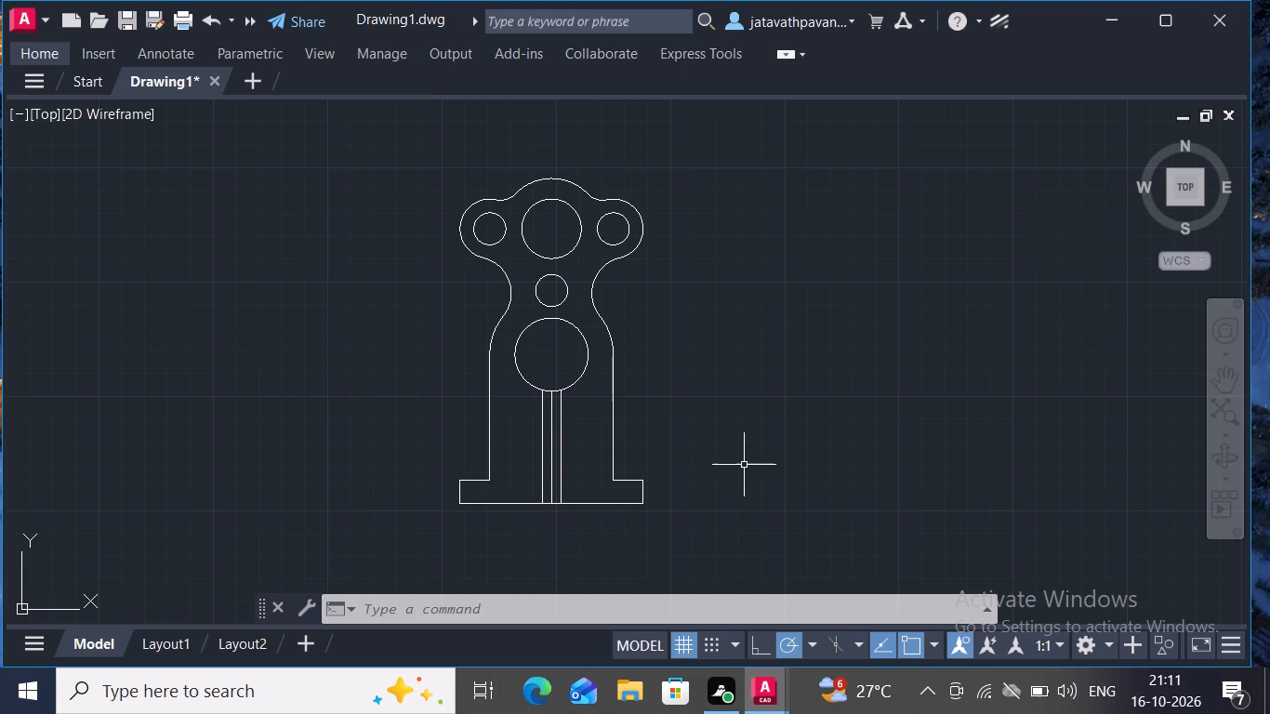
Offset the left half of the base's bottom edge upward by 15.
text(off)
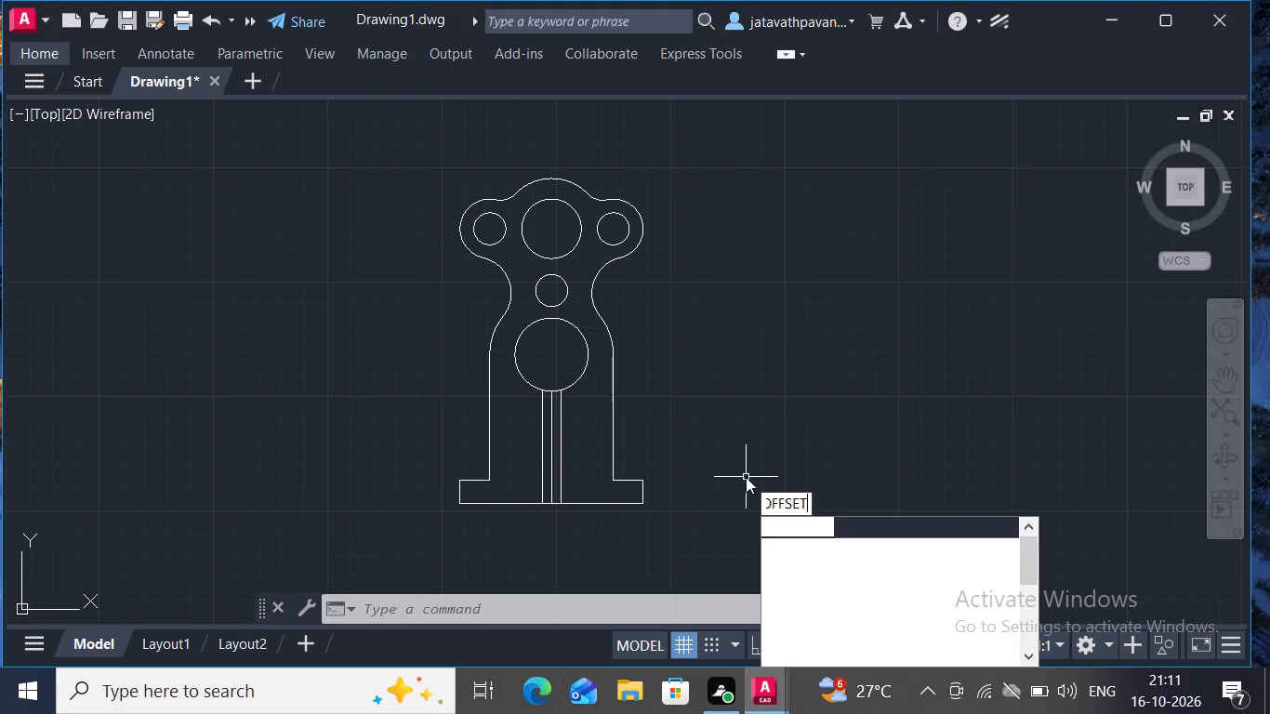
click(812, 530)
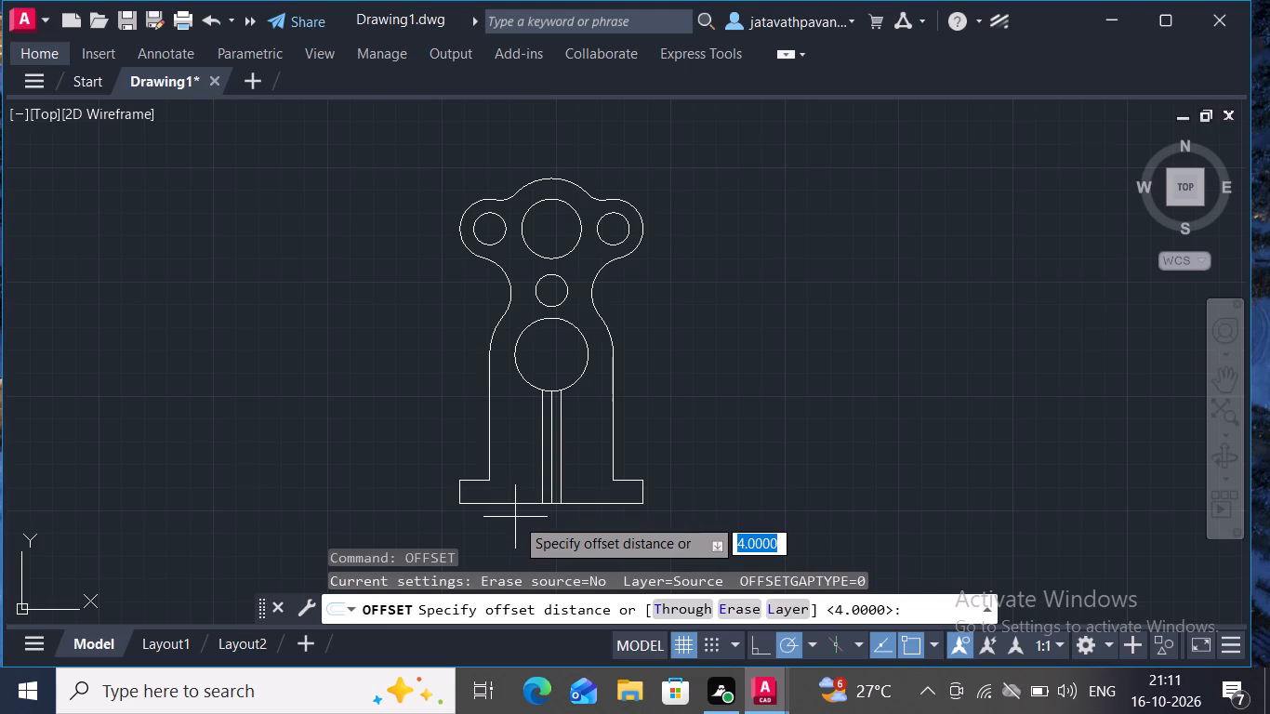
text(15)
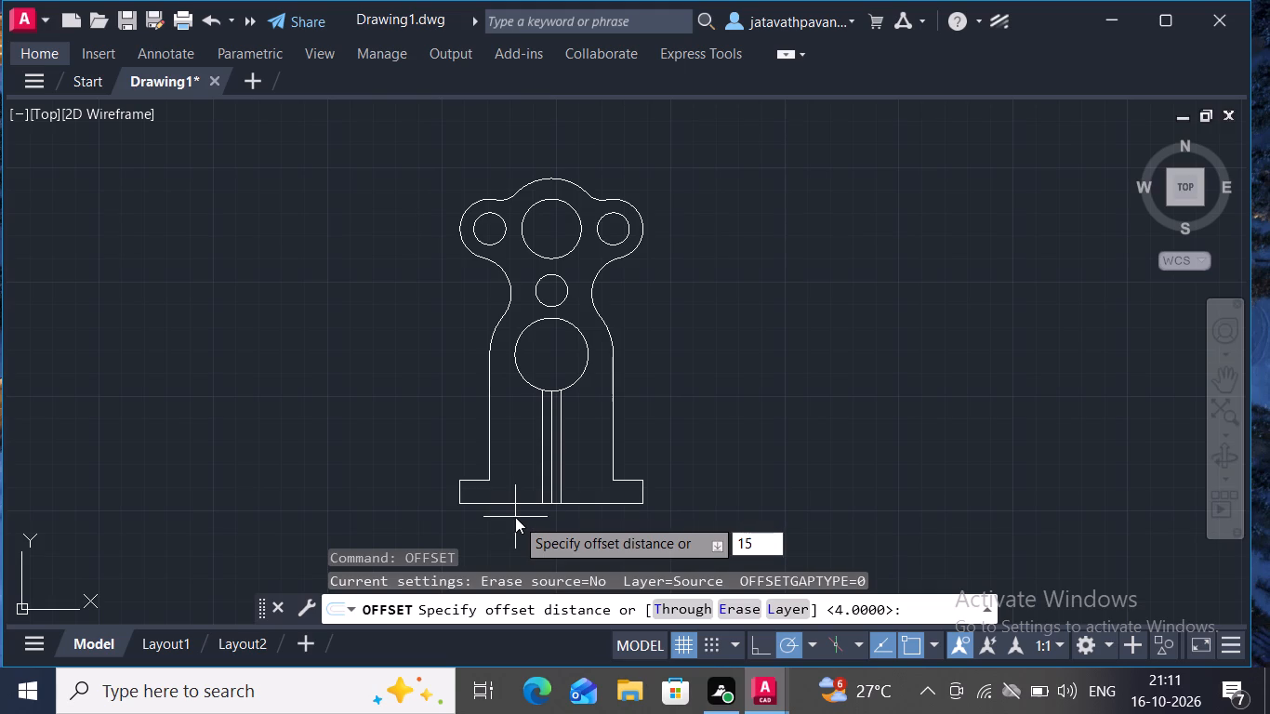
key(Return)
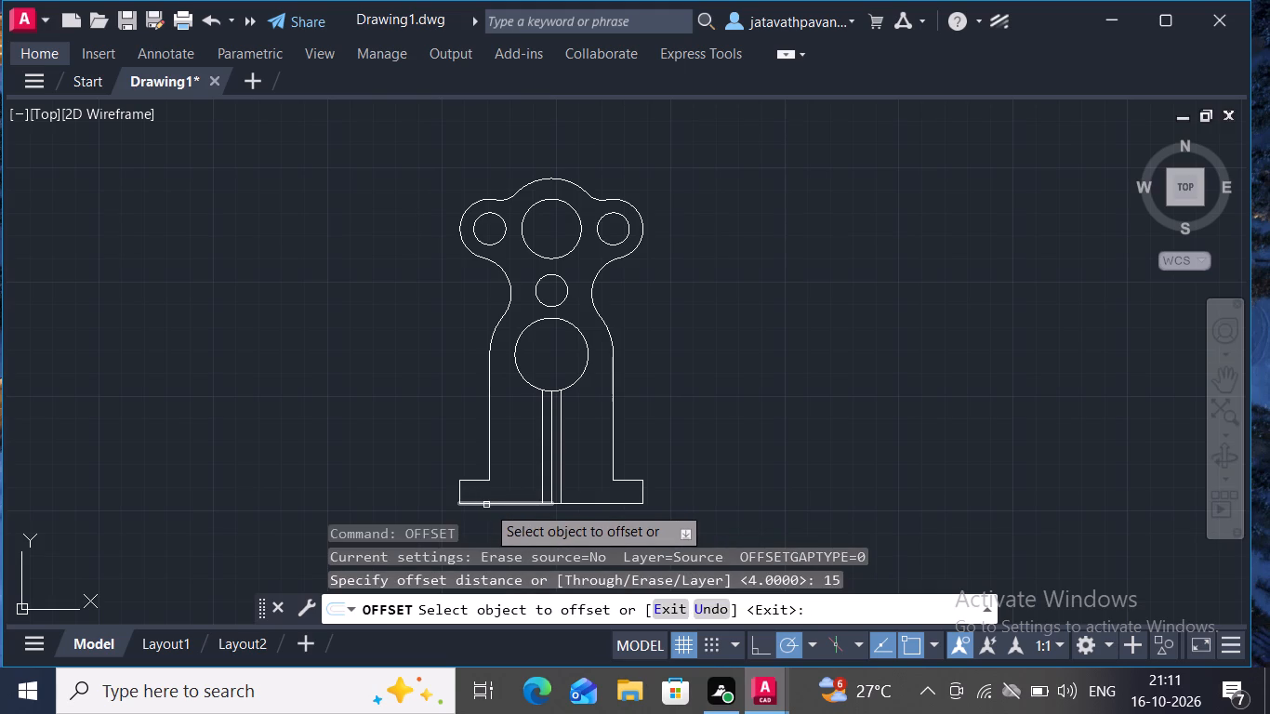
click(486, 505)
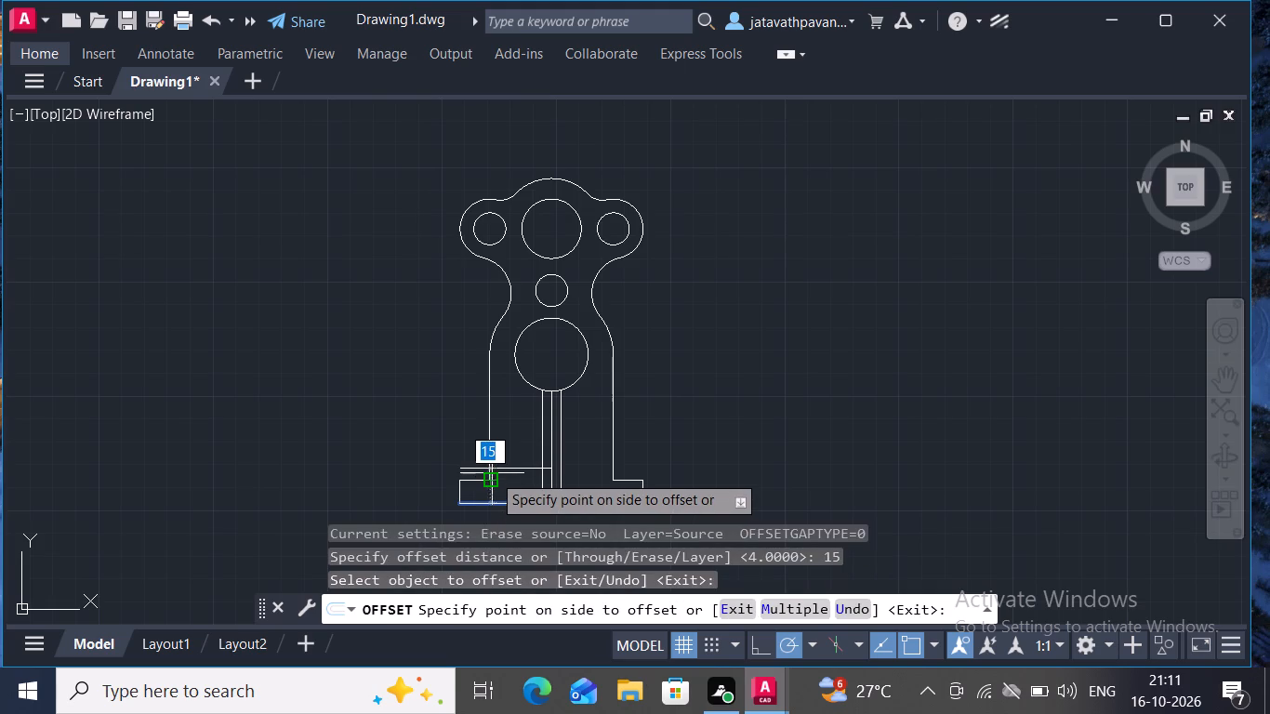
click(494, 469)
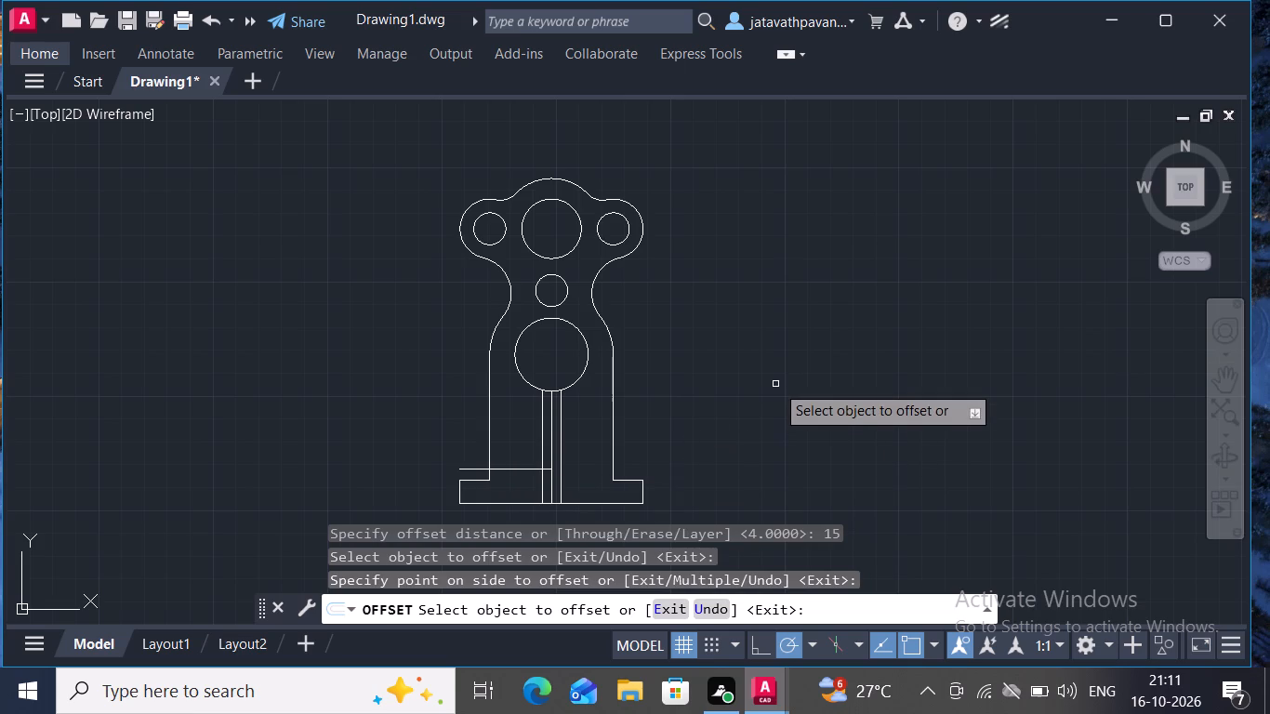
key(Escape)
key(Escape)
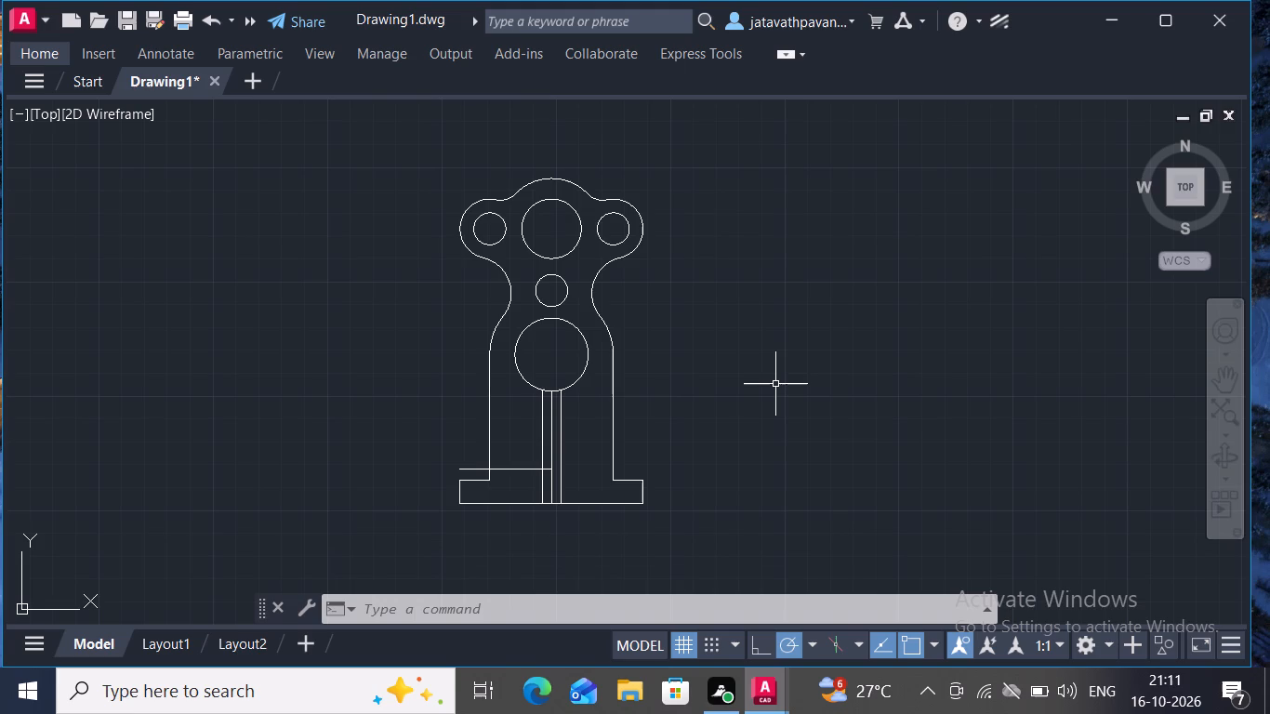
Offset the new horizontal line above the base upward by 20.
text(off)
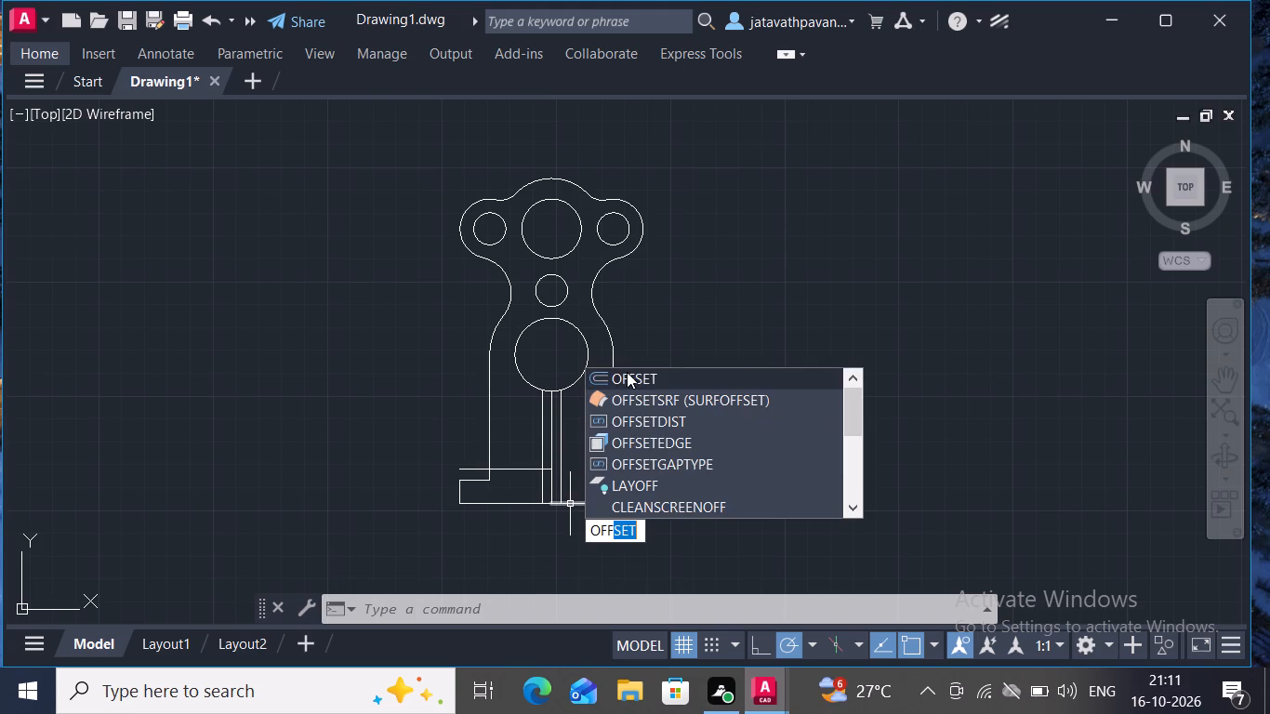
click(627, 372)
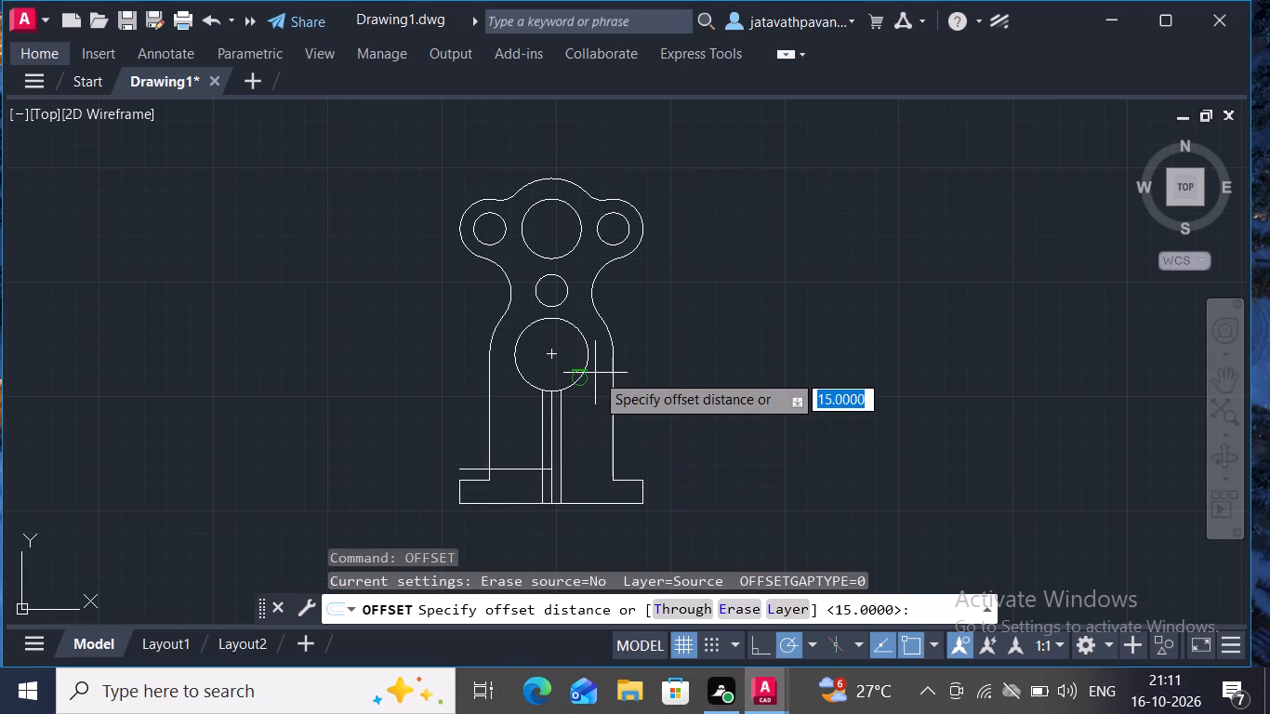
key(2)
key(0)
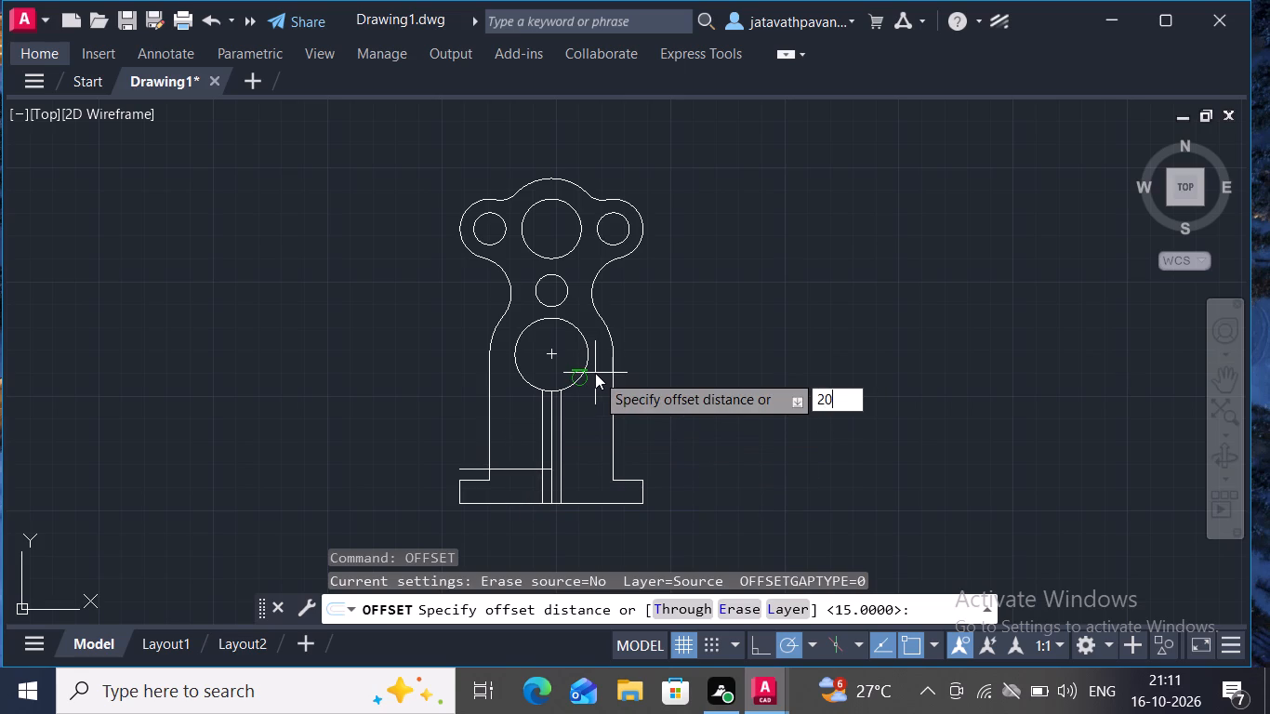
key(Return)
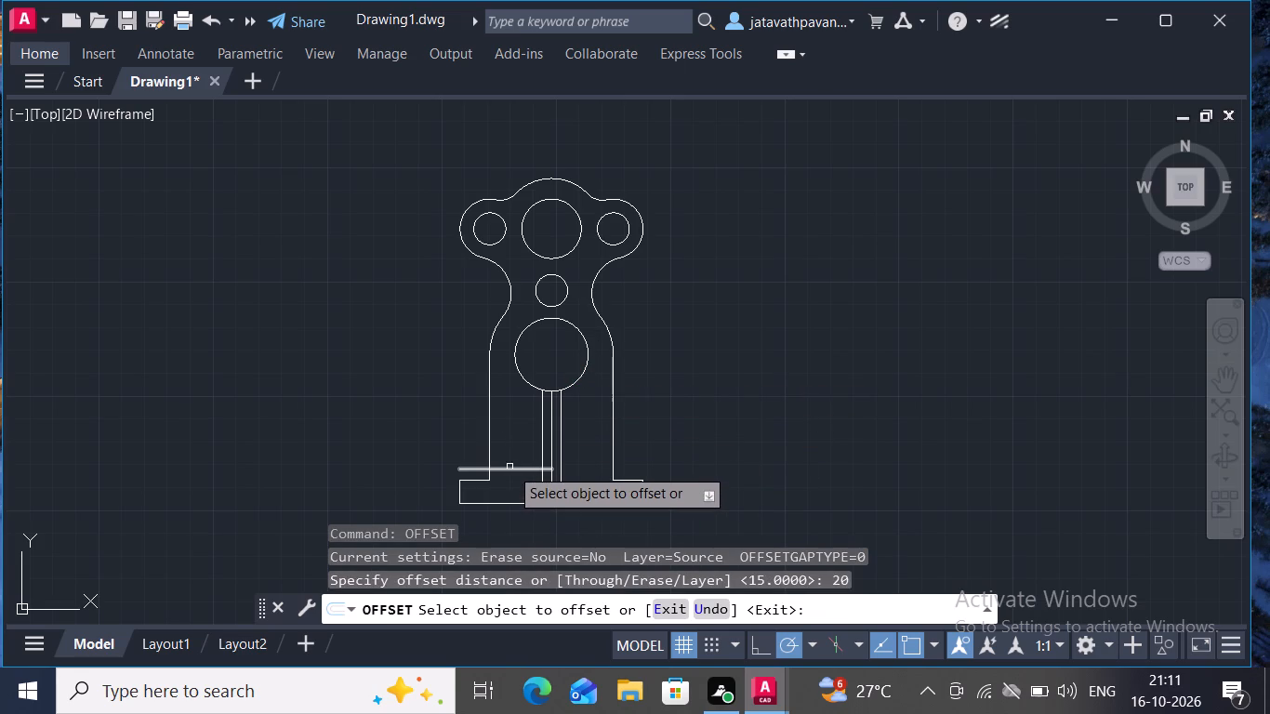
click(511, 470)
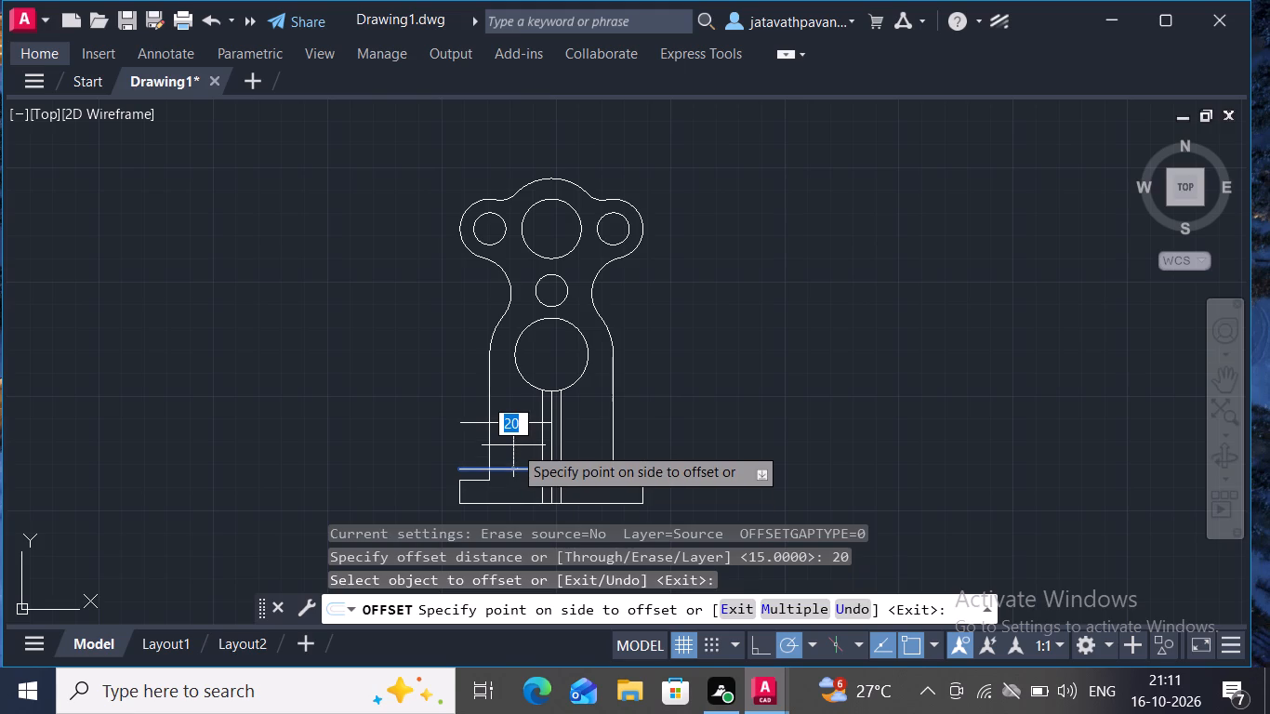
click(513, 445)
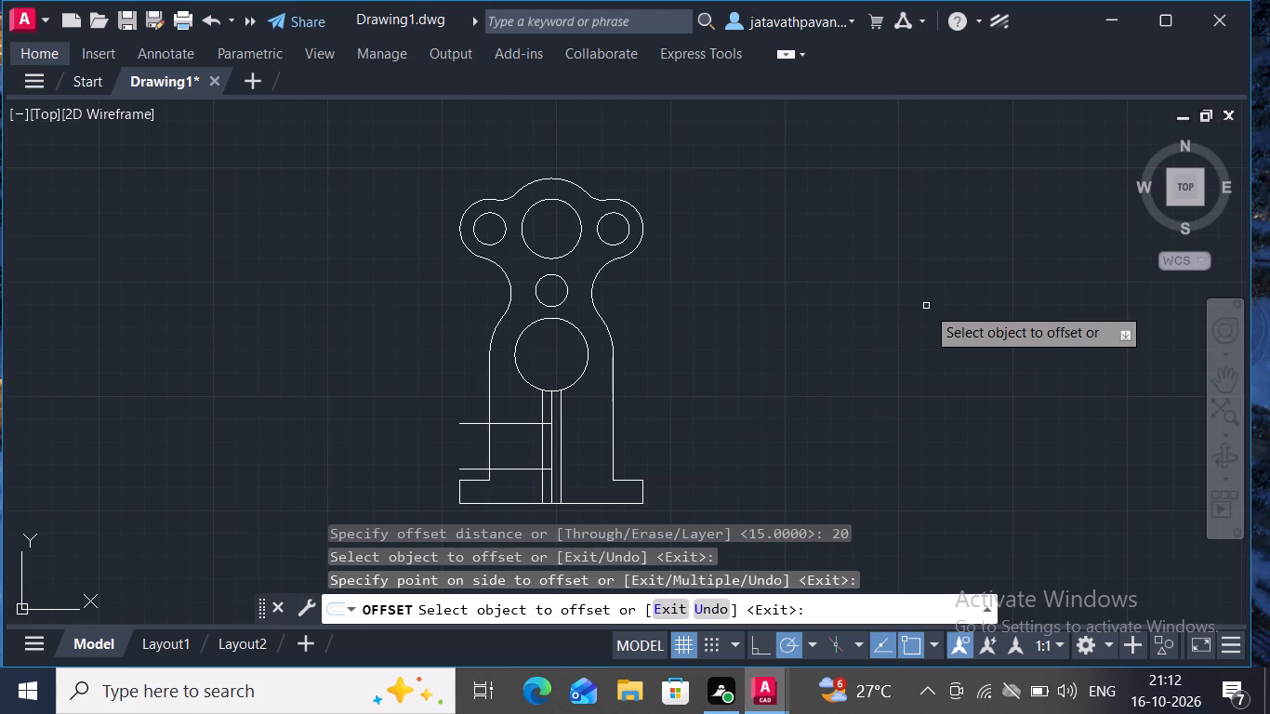
key(Escape)
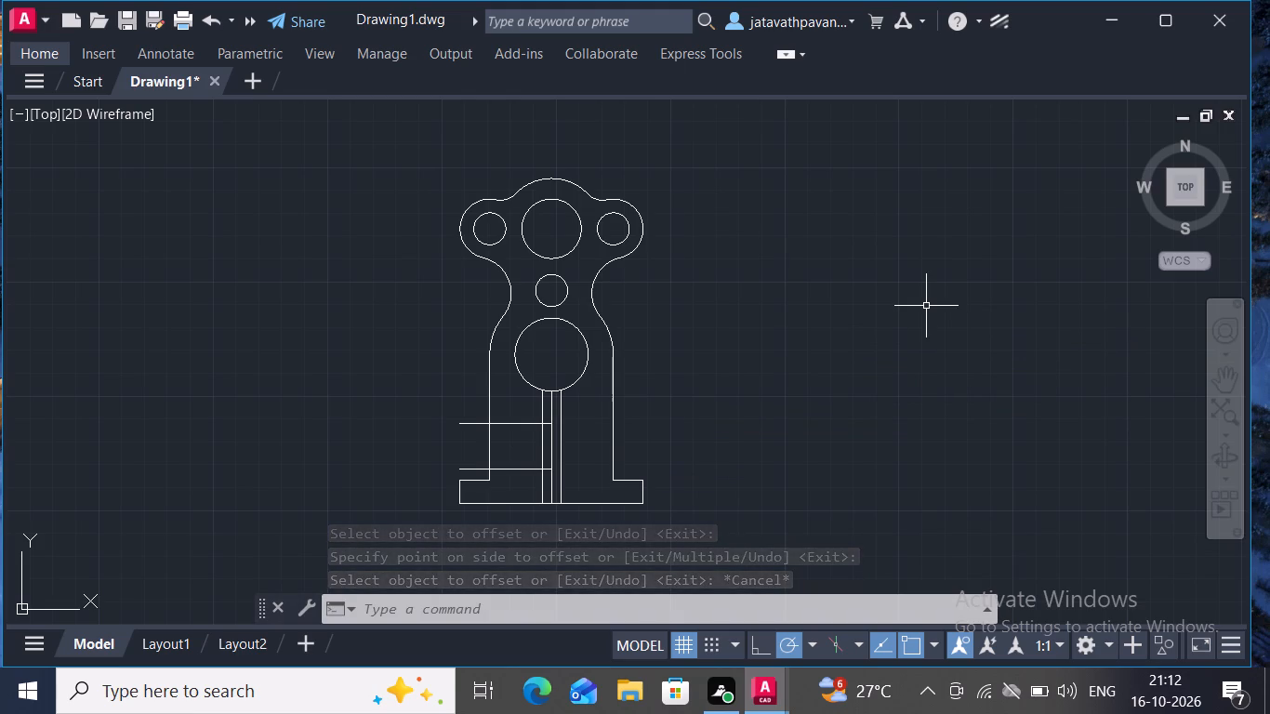
Trim both horizontal offset lines outside the body's left edge and between that edge and the left slot line.
text(tr)
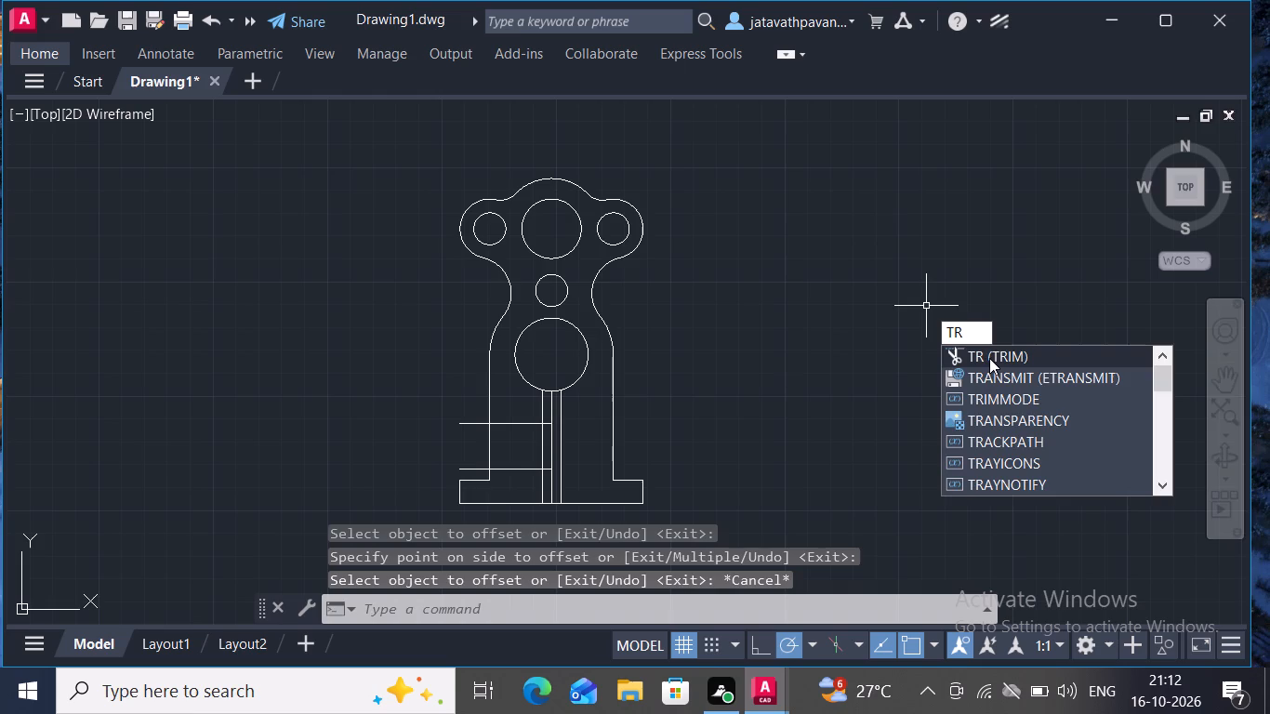
drag(989, 358, 471, 423)
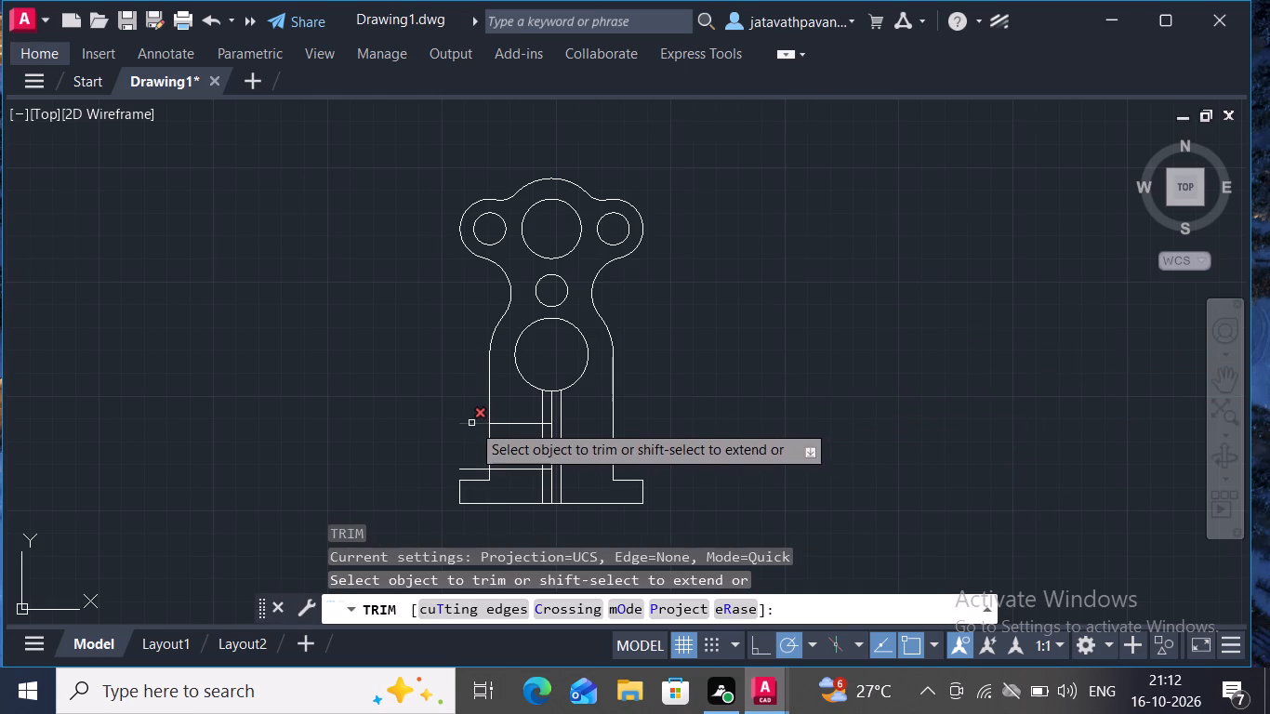
drag(471, 423, 471, 421)
drag(471, 421, 468, 469)
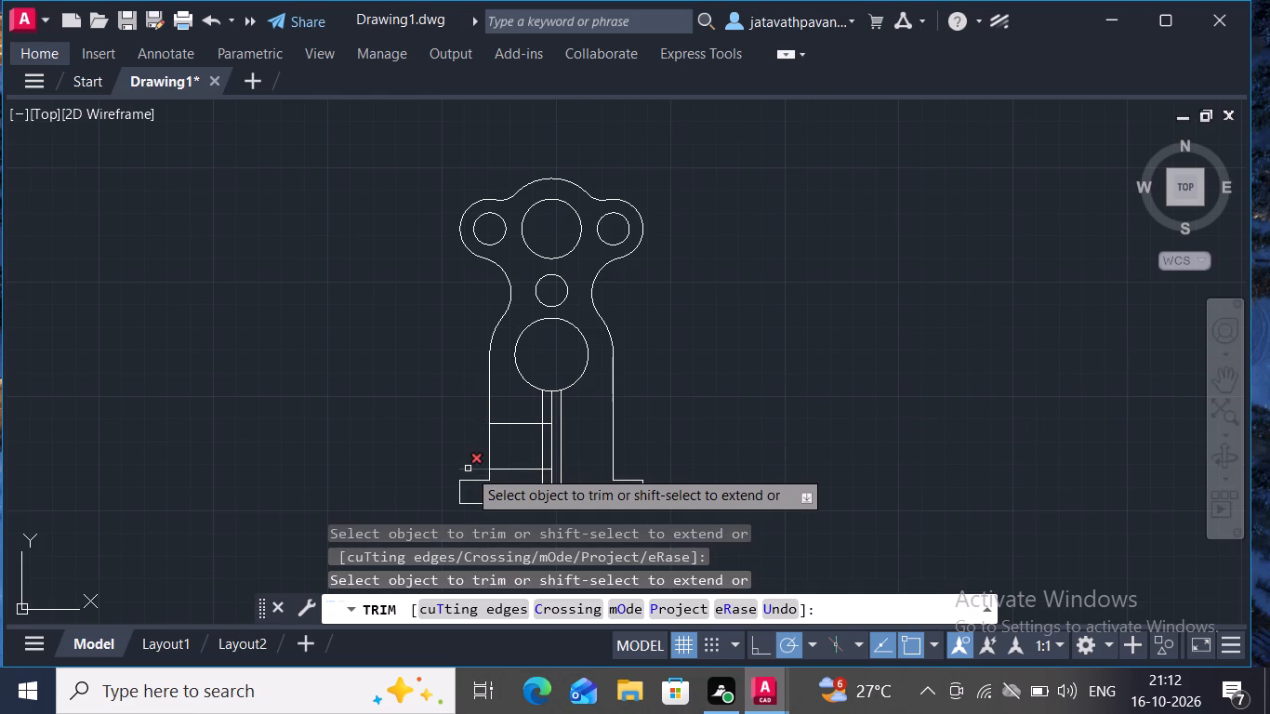
click(468, 469)
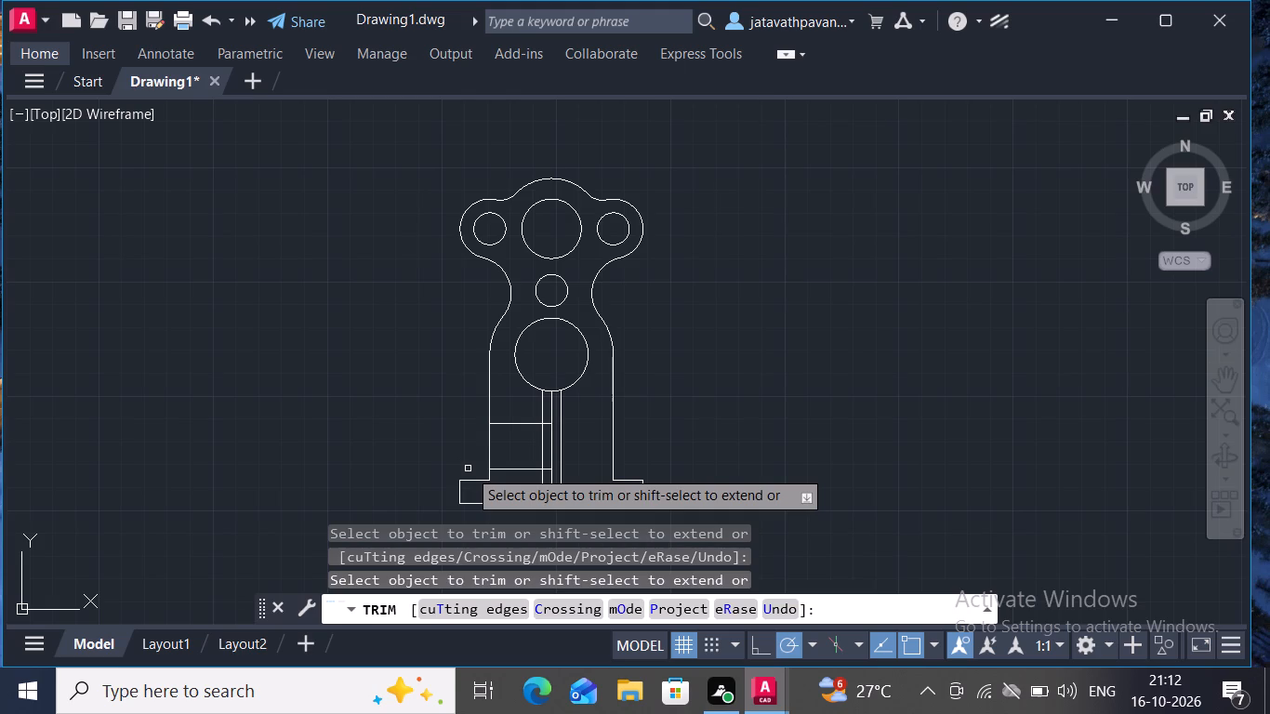
drag(507, 424, 502, 469)
click(502, 469)
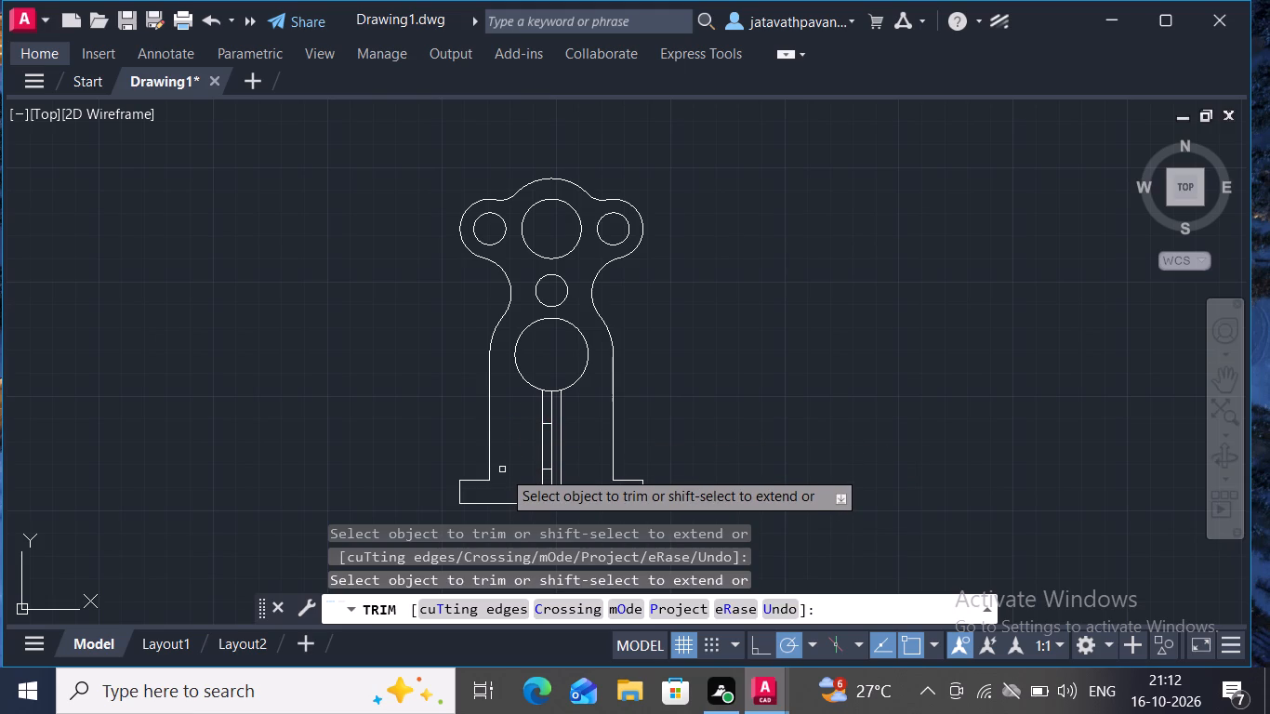
key(Escape)
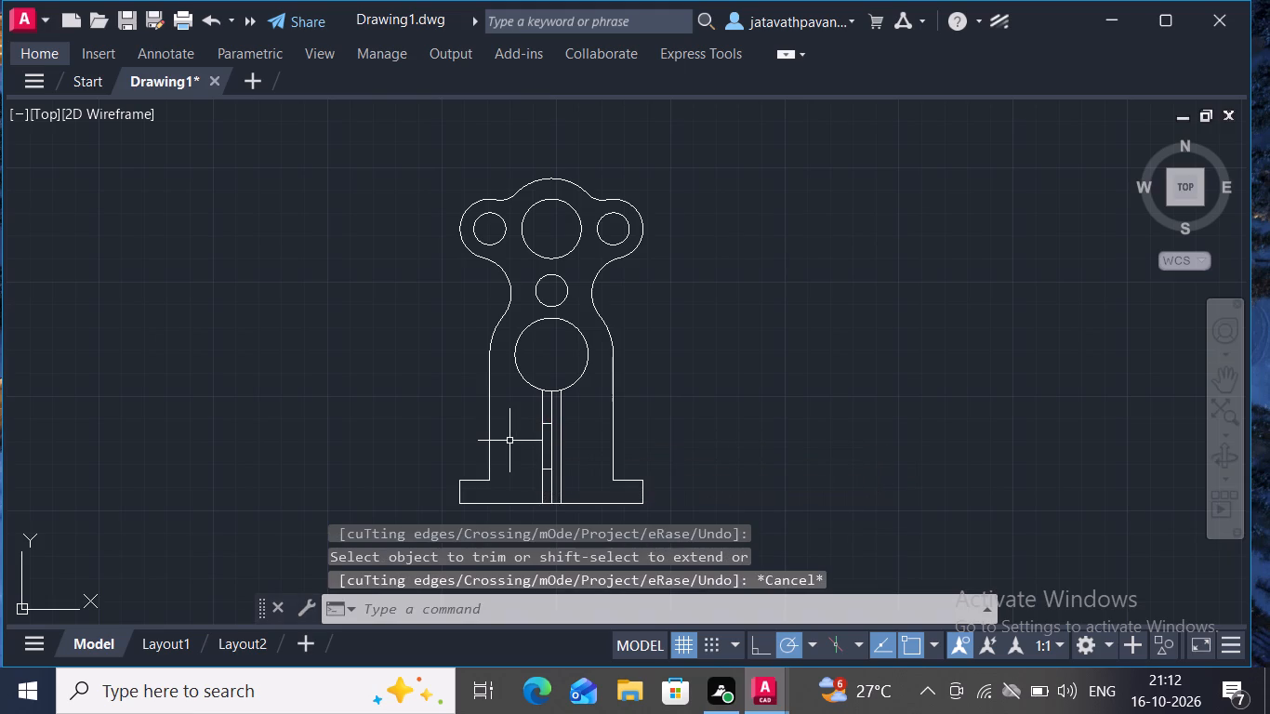
Extend the upper horizontal slot line across the centre line to the right slot line.
text(ex)
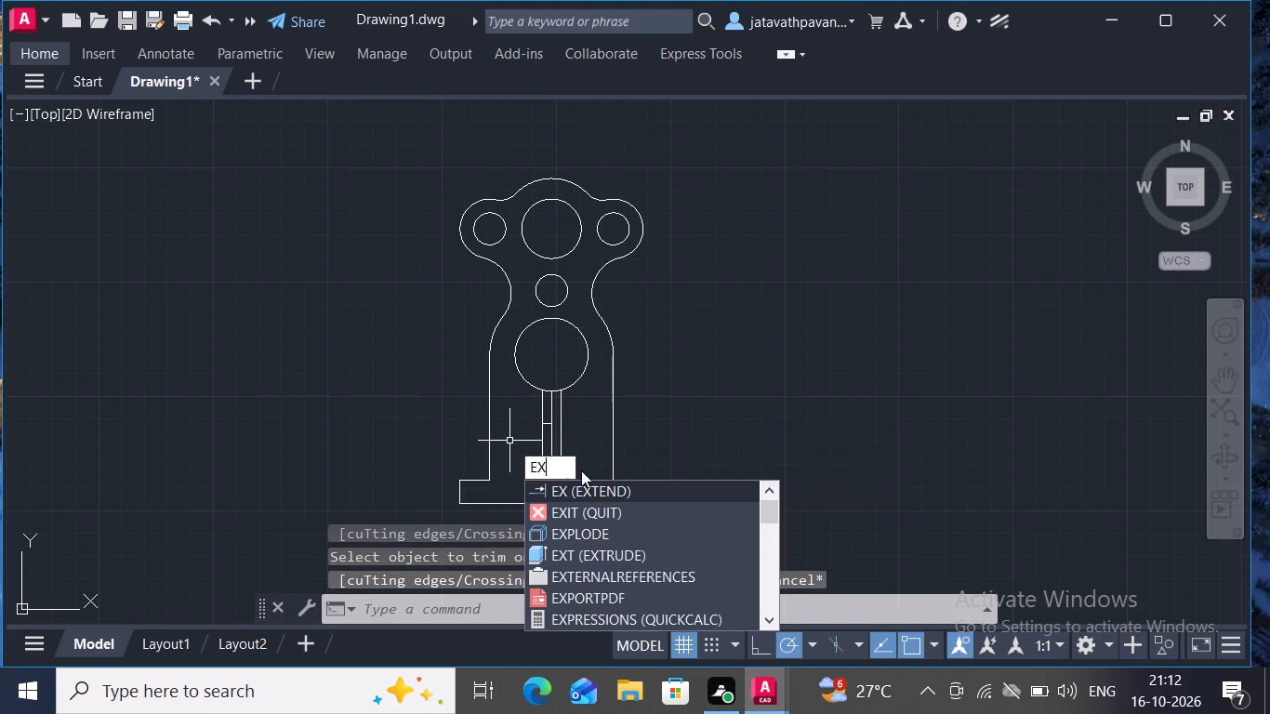
click(594, 486)
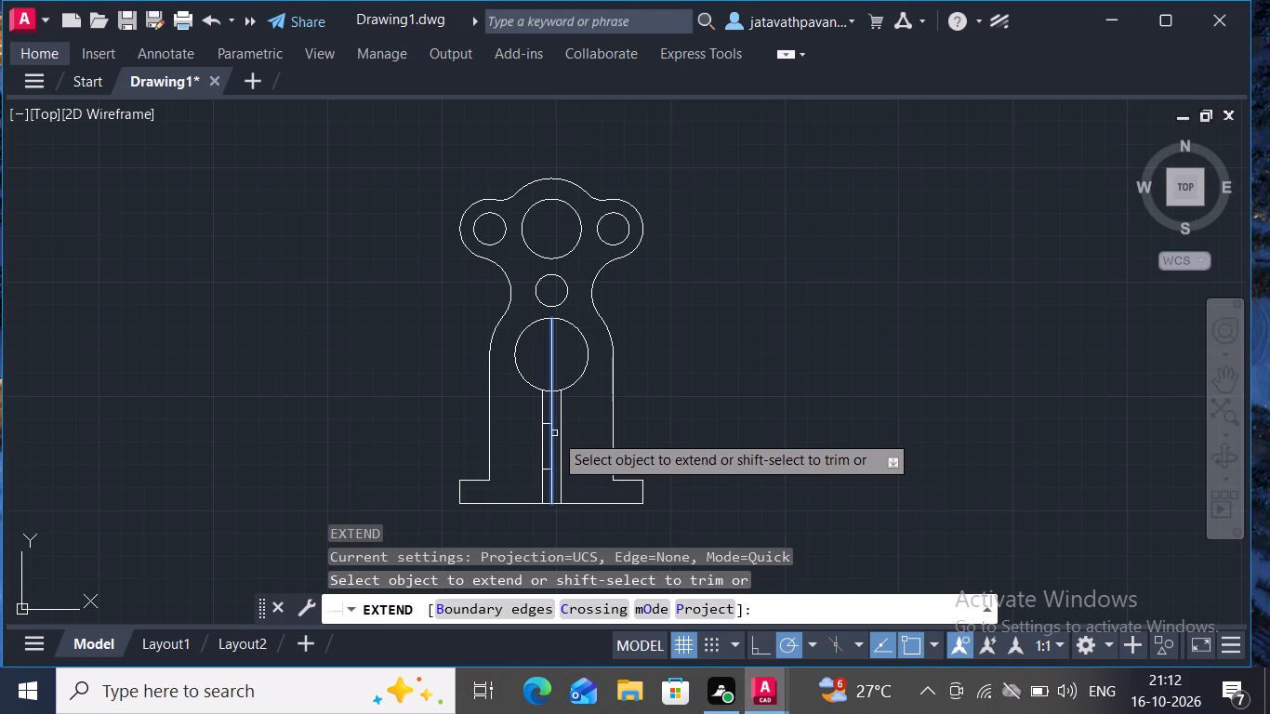
ctrl+scroll(522, 426, up, 3)
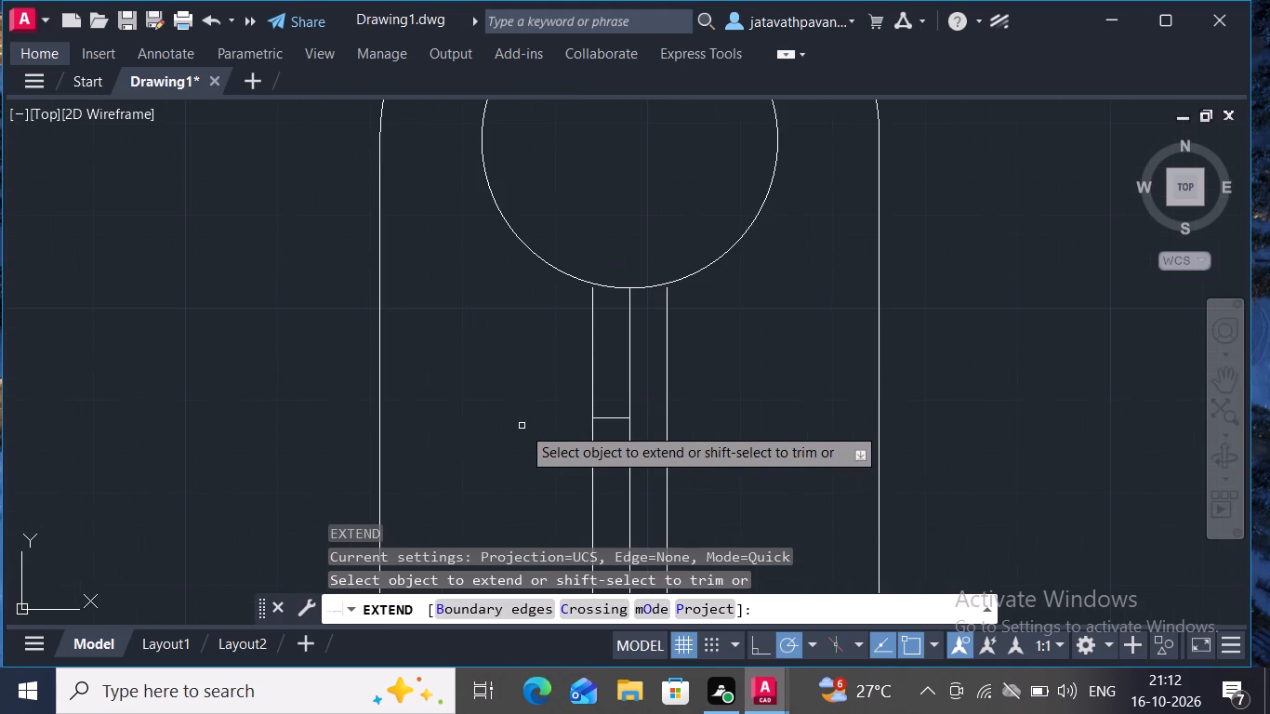
click(617, 419)
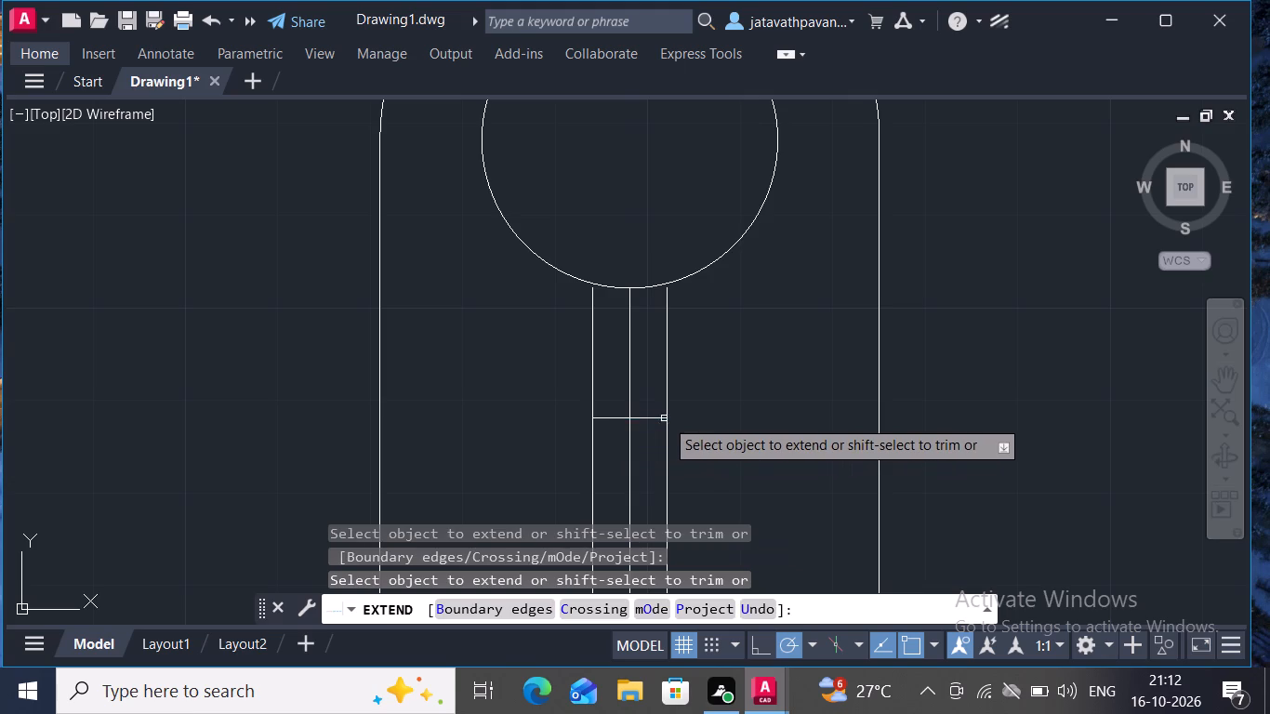
Extend the lower horizontal slot line across the centre line to the right slot line.
scroll(719, 426, down, 1)
scroll(719, 426, up, 1)
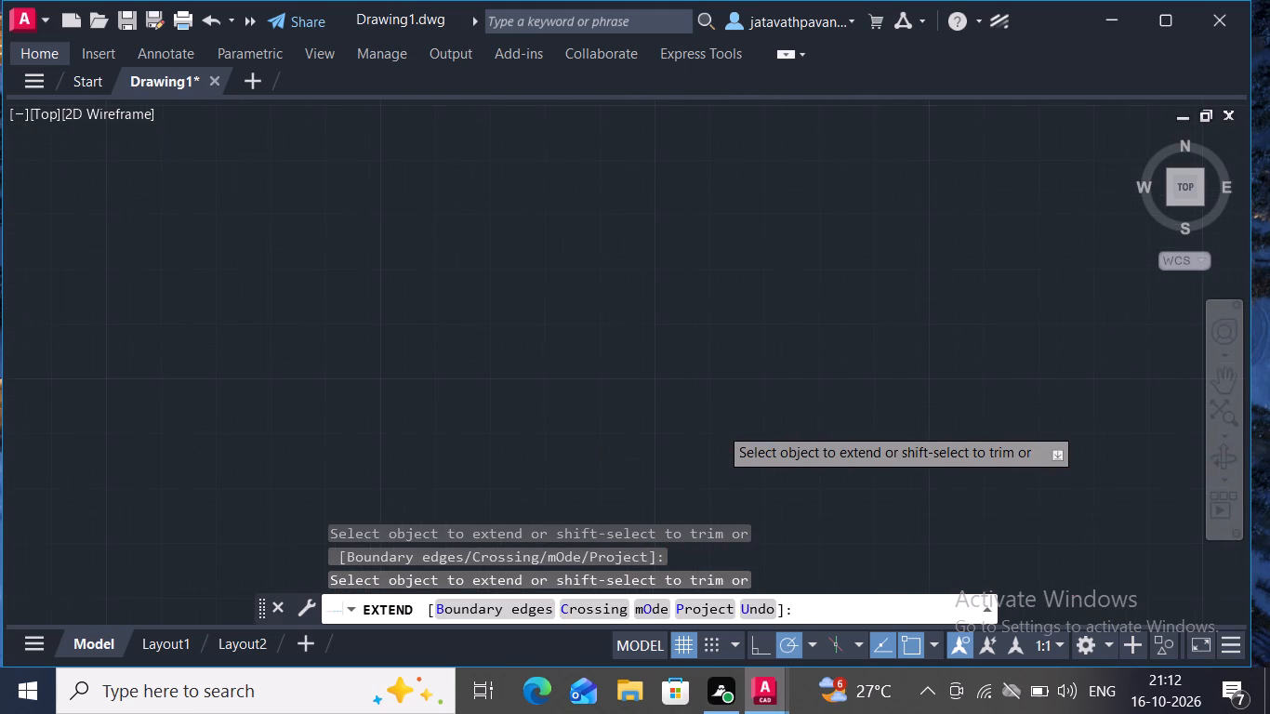
click(1217, 386)
drag(1217, 386, 899, 346)
drag(899, 346, 1169, 341)
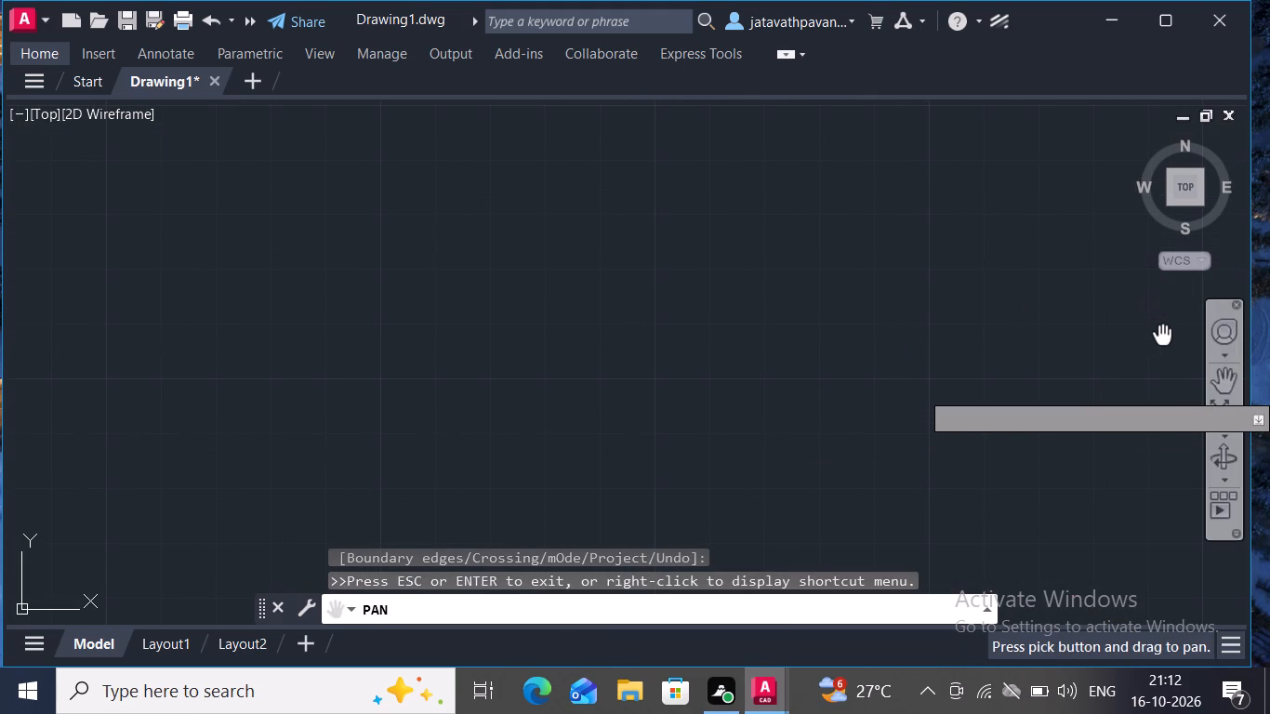
drag(1169, 341, 1171, 343)
double_click(1224, 419)
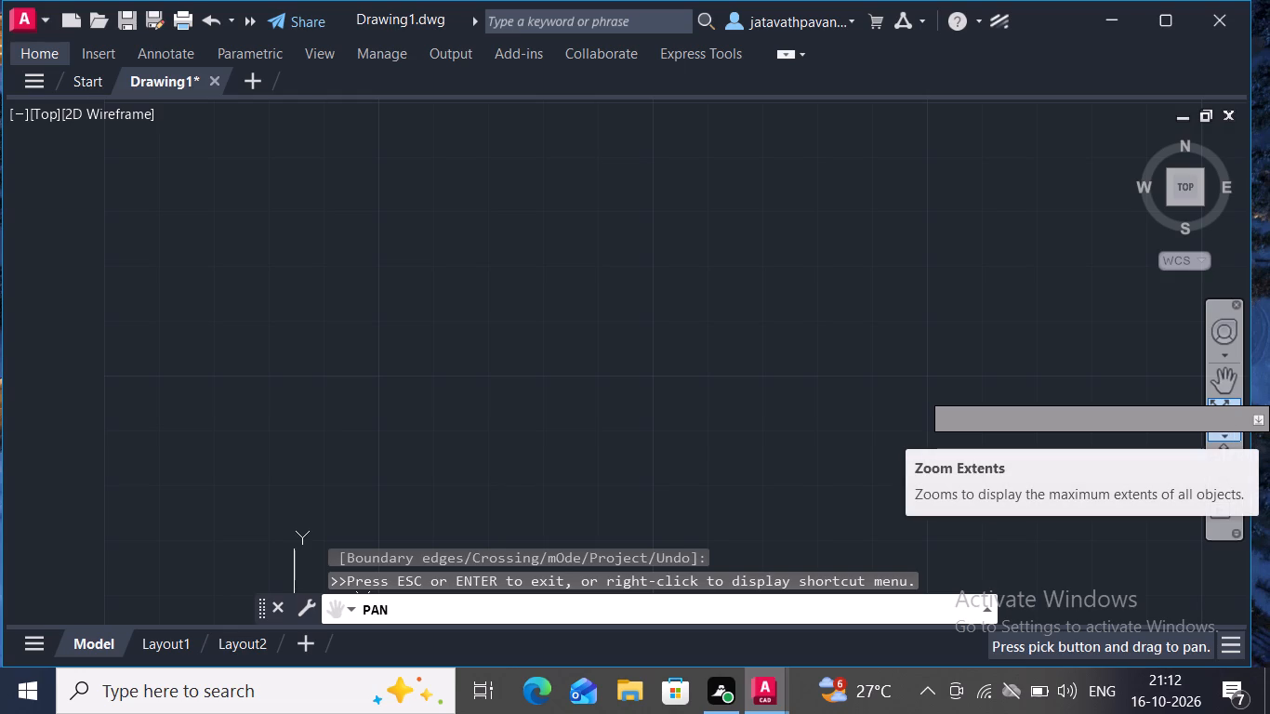
key(Escape)
key(Escape)
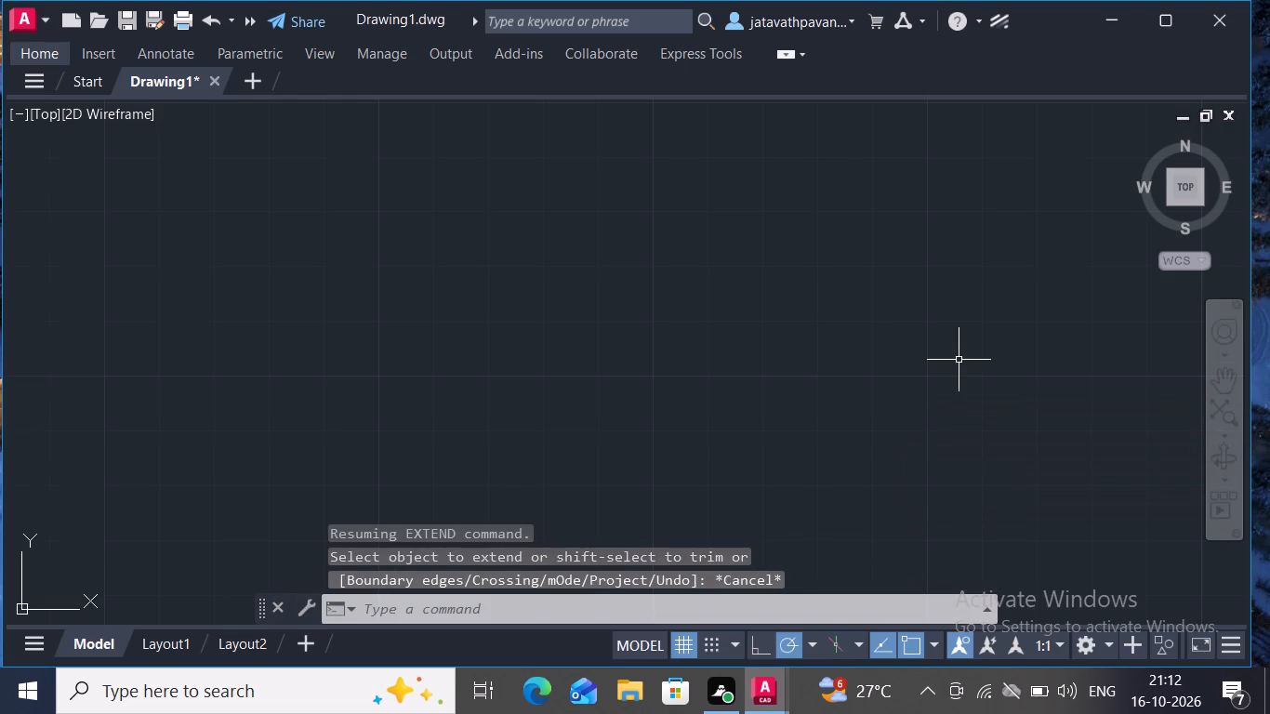
click(1228, 409)
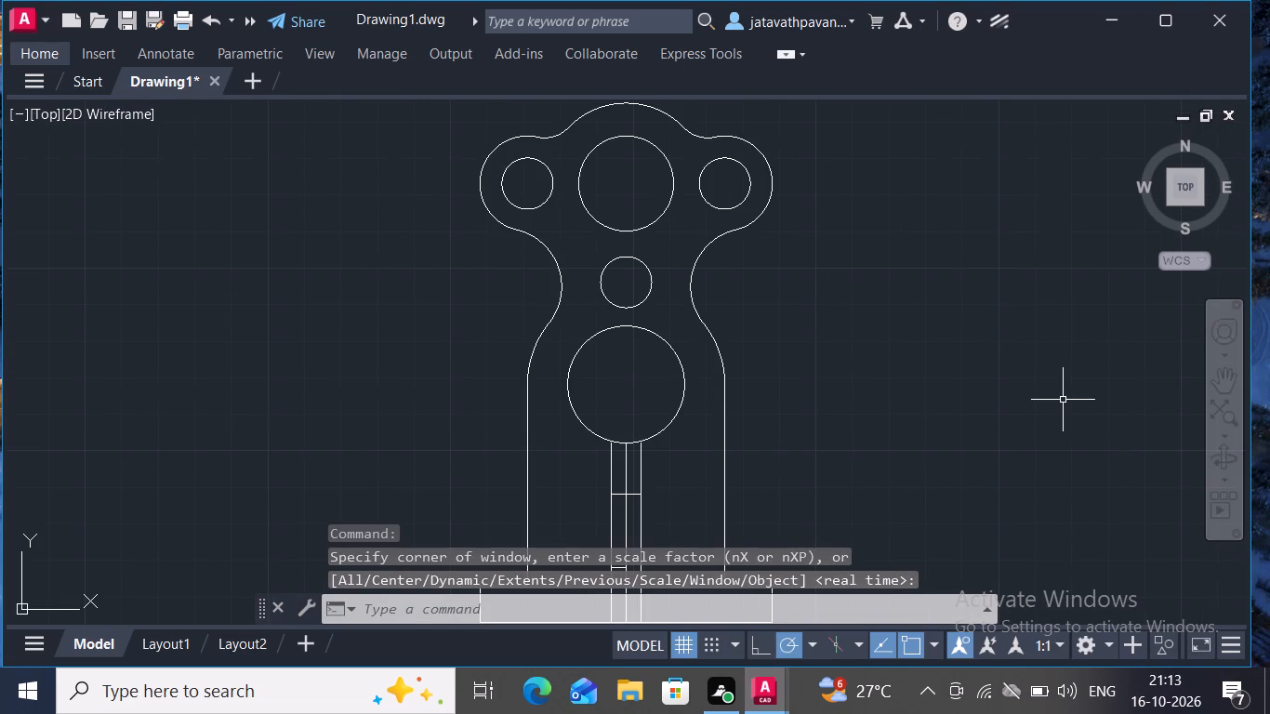
click(1229, 377)
drag(1229, 377, 1026, 369)
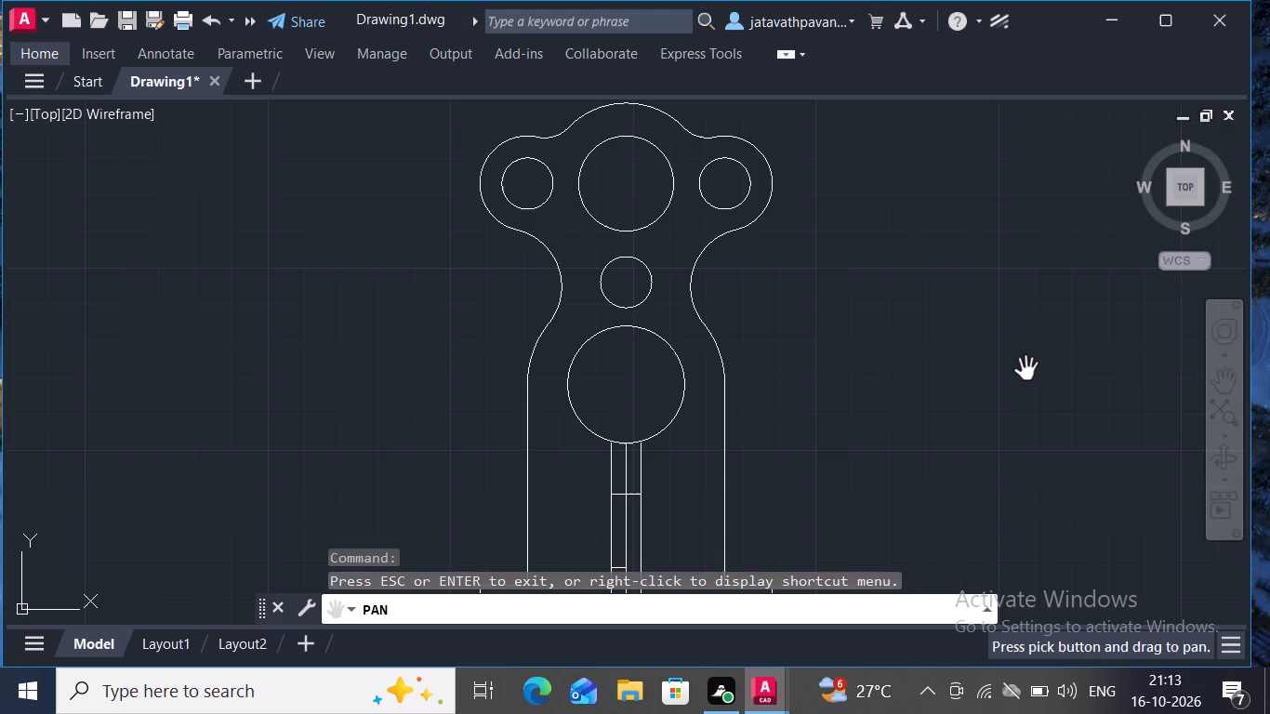
drag(1026, 369, 1011, 214)
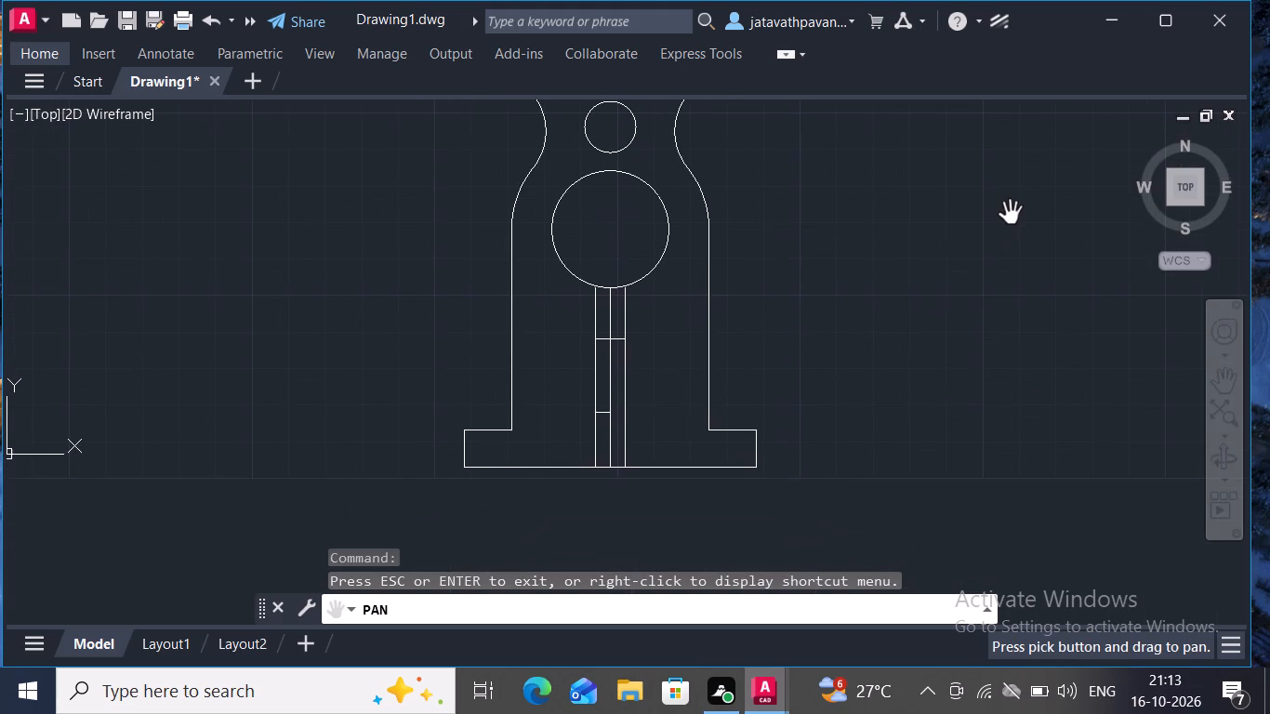
key(Escape)
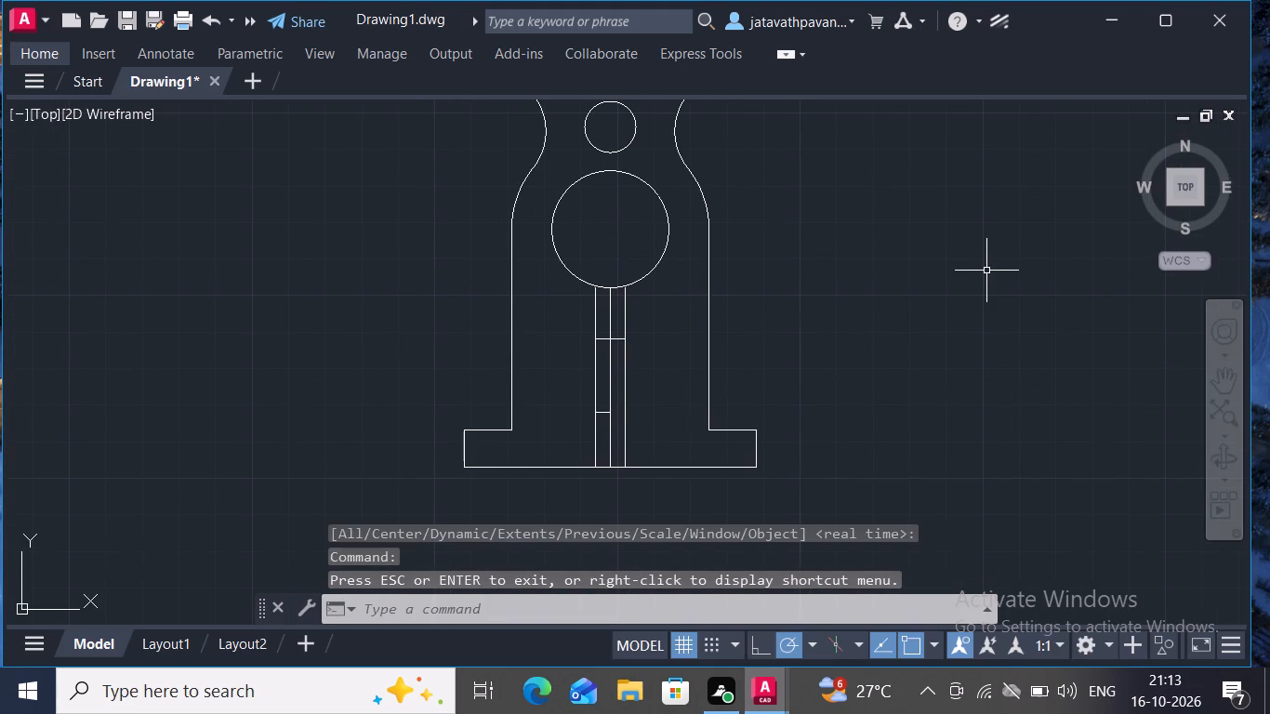
text(ex)
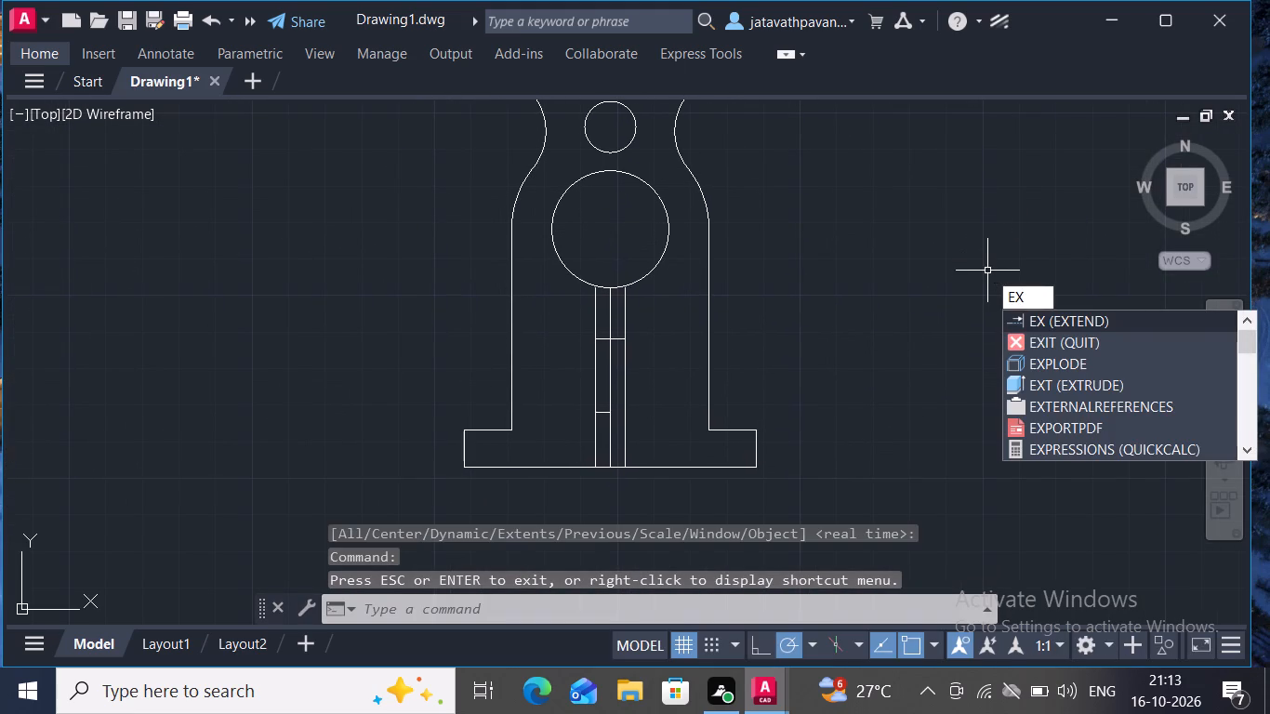
click(1064, 321)
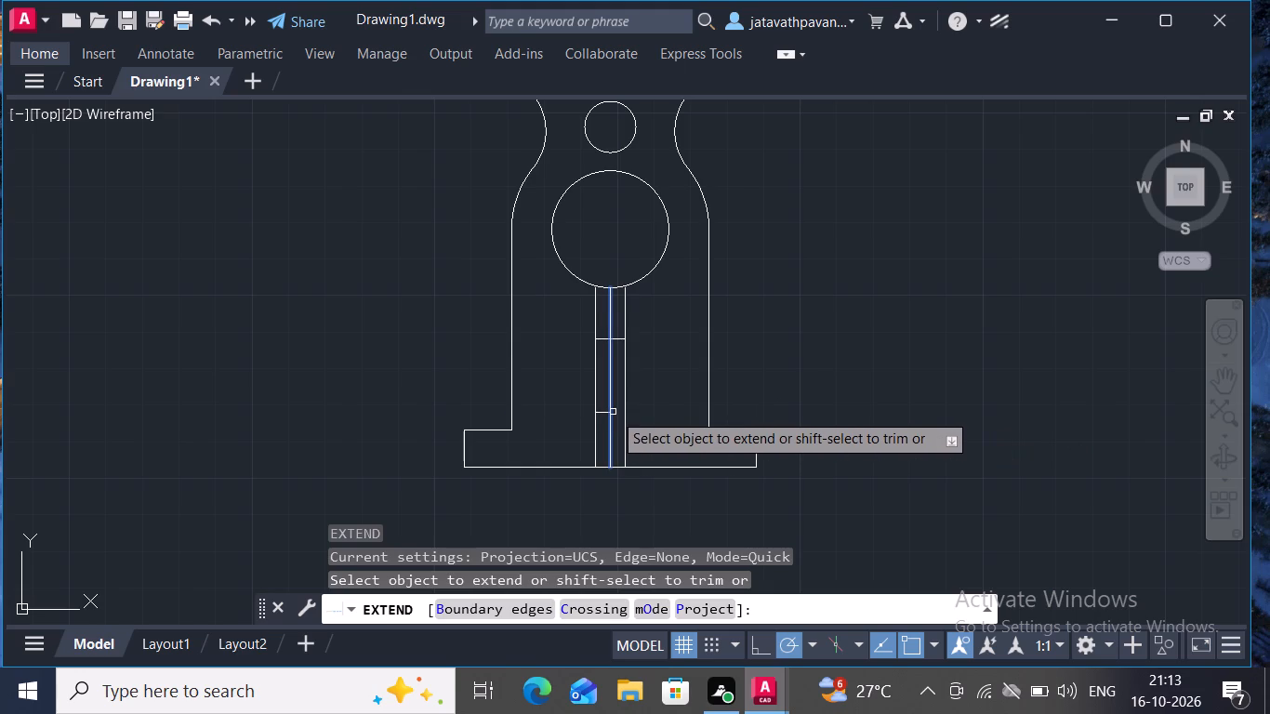
drag(603, 414, 757, 382)
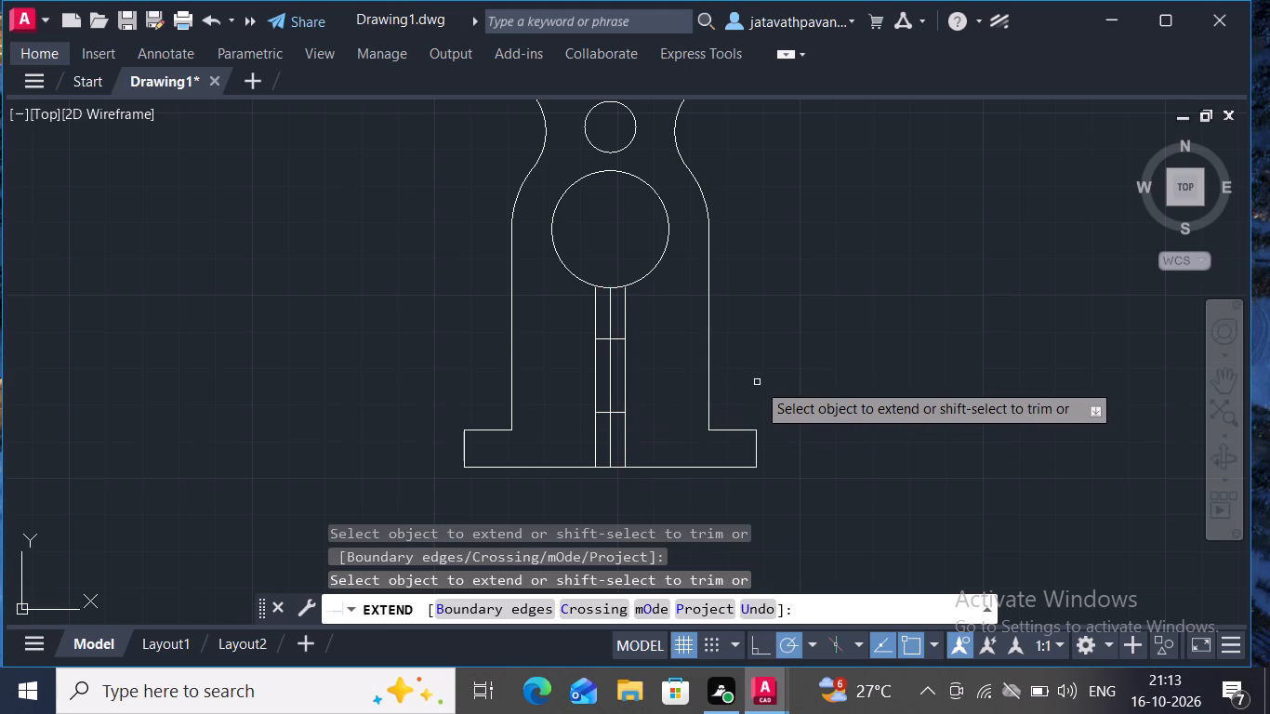
key(Escape)
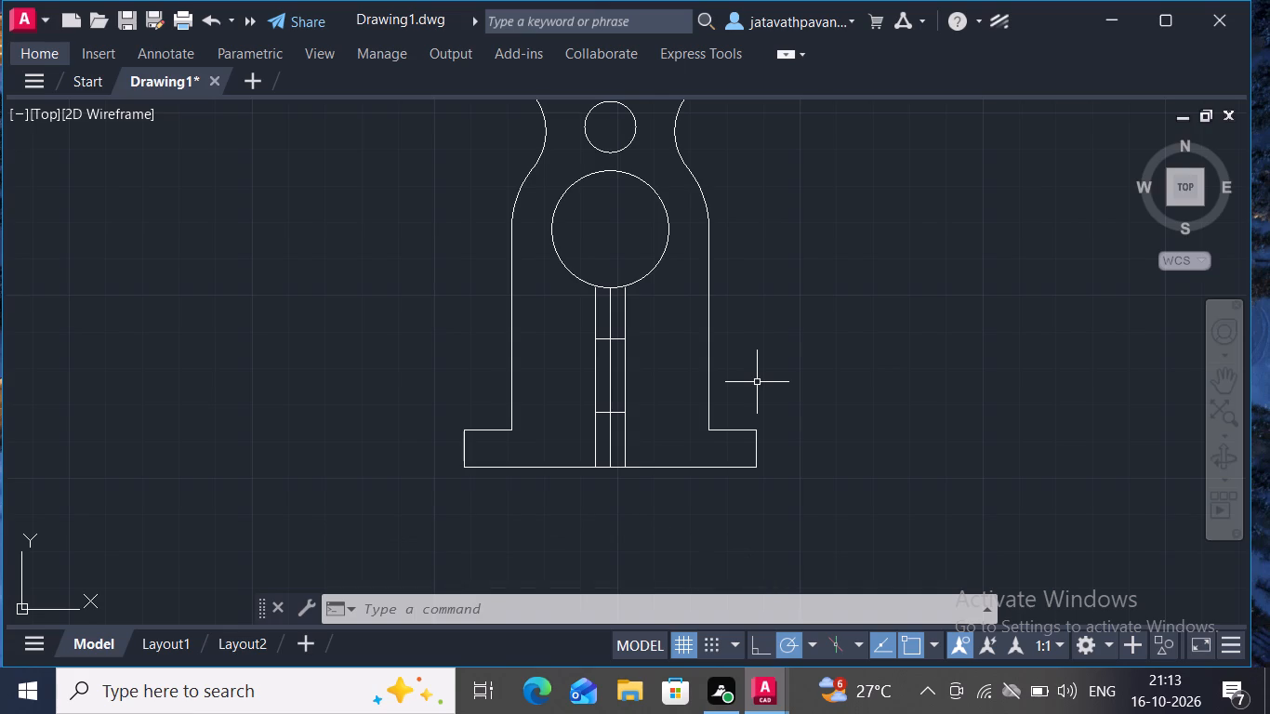
drag(757, 382, 793, 338)
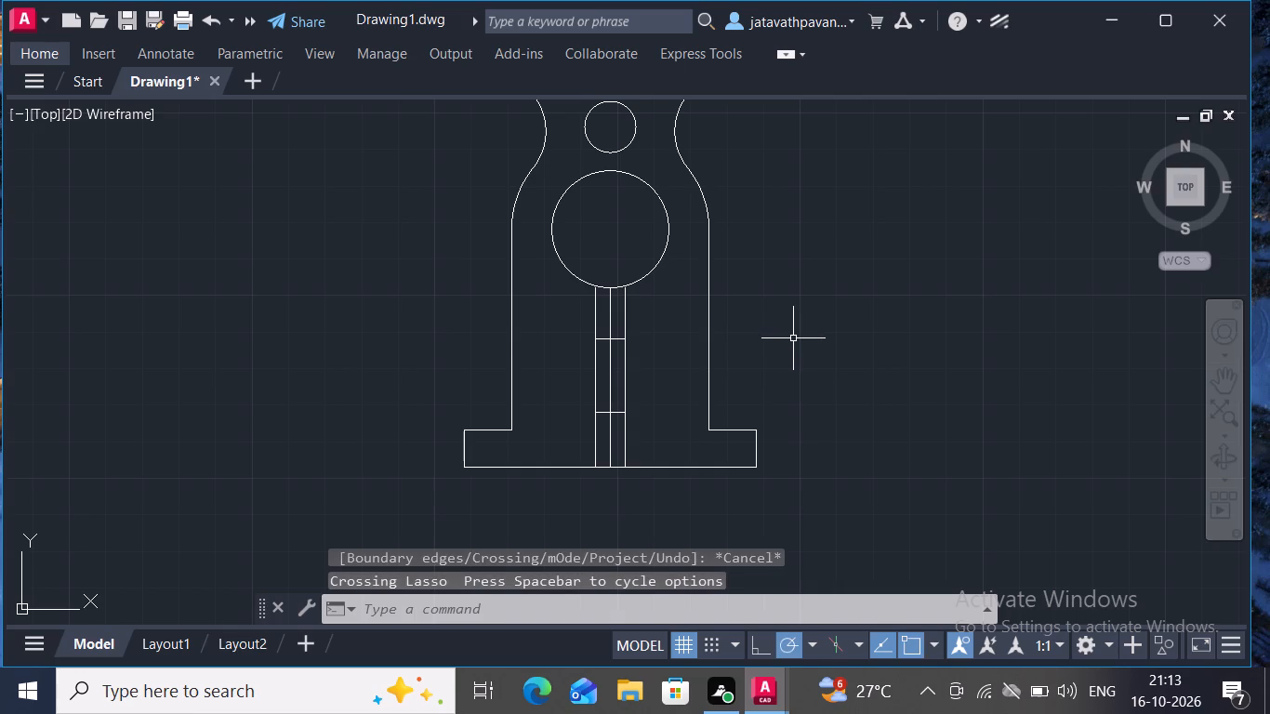
key(Escape)
Trim the right slot line and the centre line between the large circle and the upper horizontal slot line.
text(tri)
click(860, 392)
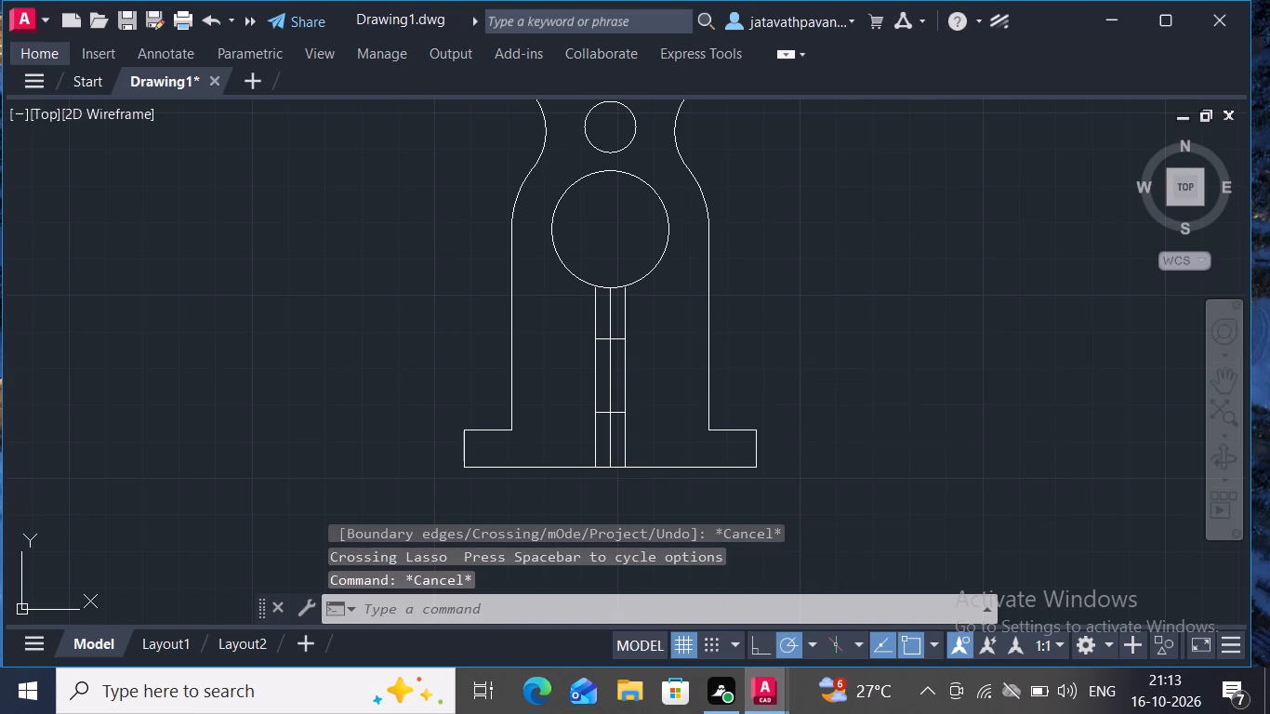
drag(608, 315, 624, 311)
drag(624, 311, 610, 311)
drag(610, 311, 596, 311)
click(596, 311)
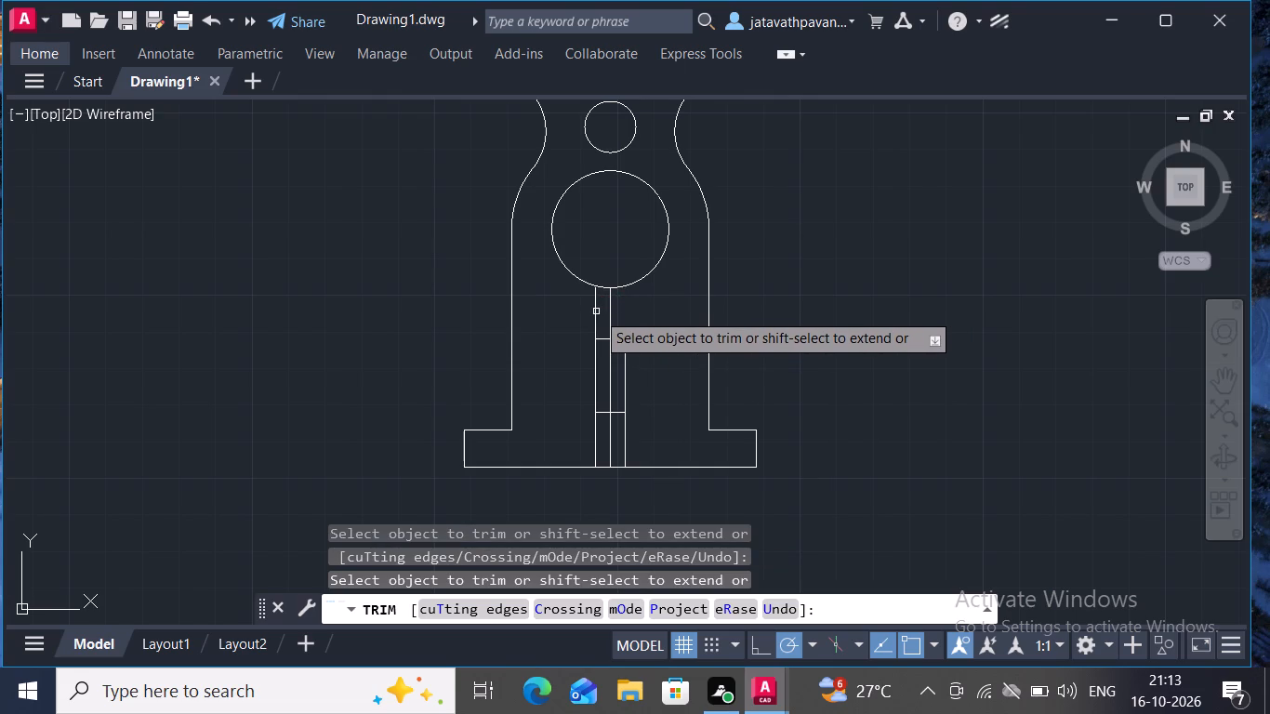
drag(612, 312, 591, 314)
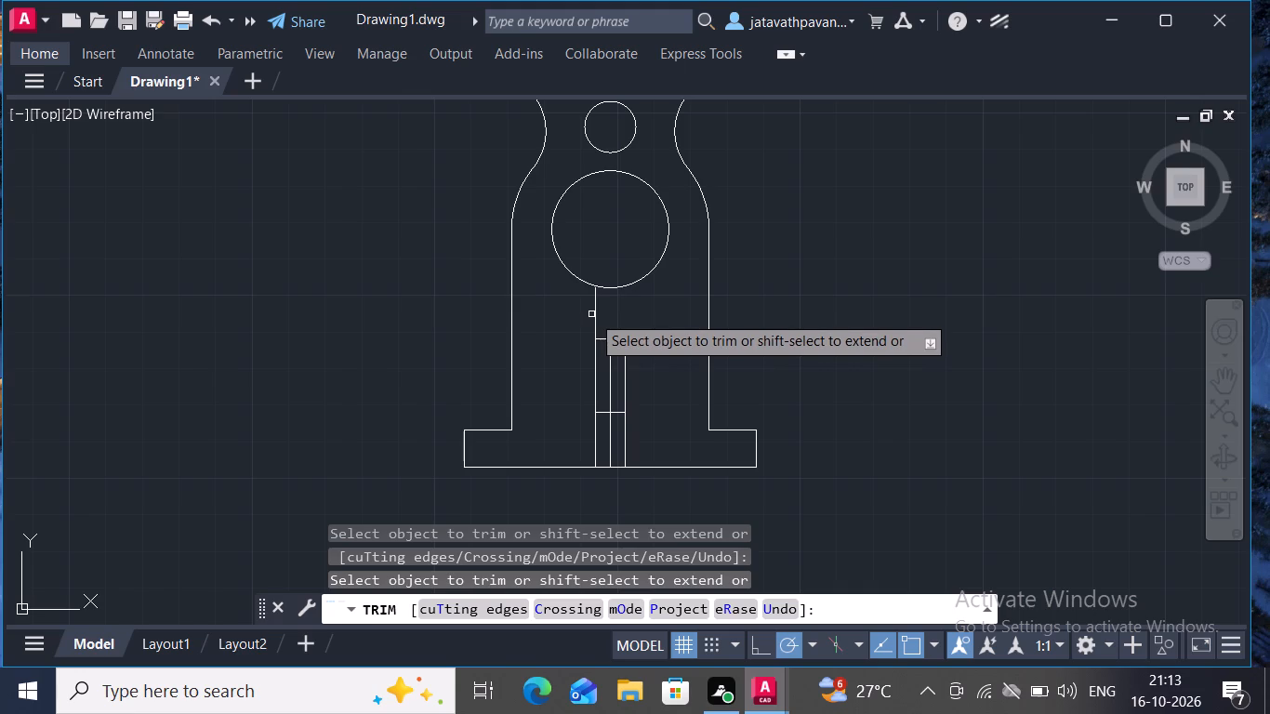
drag(591, 314, 591, 317)
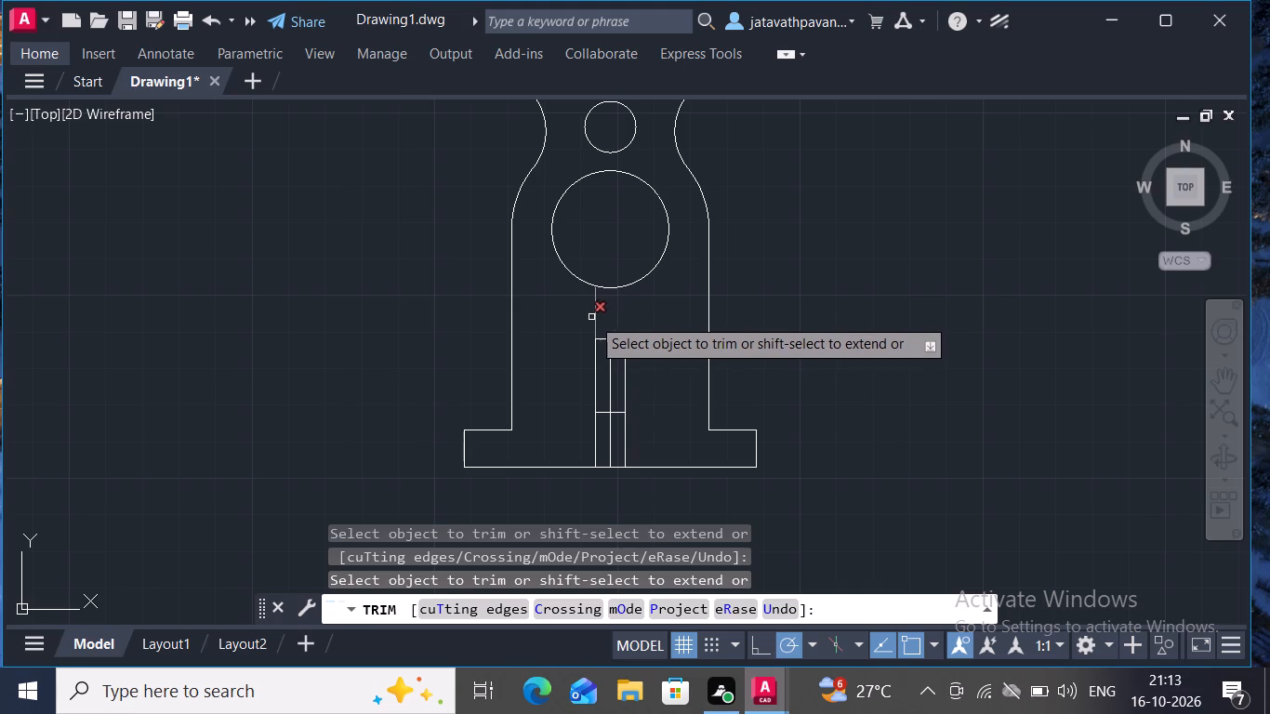
drag(591, 317, 593, 313)
click(593, 313)
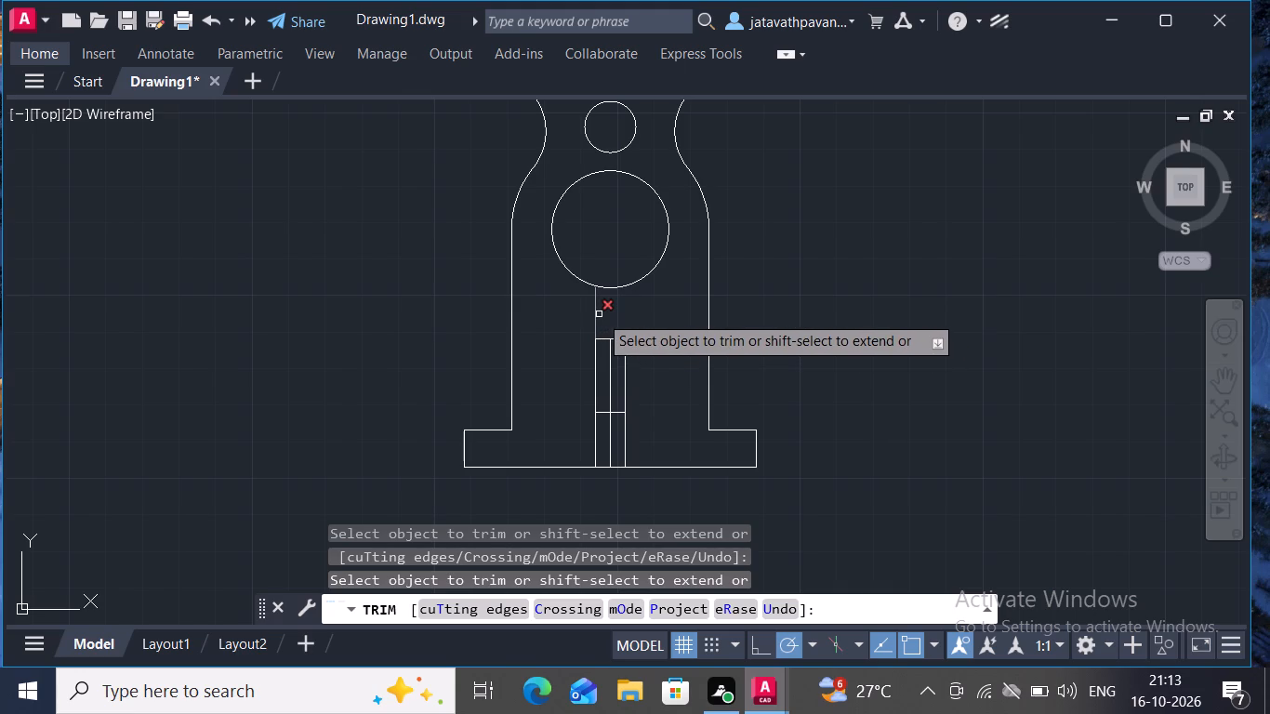
click(599, 314)
click(593, 313)
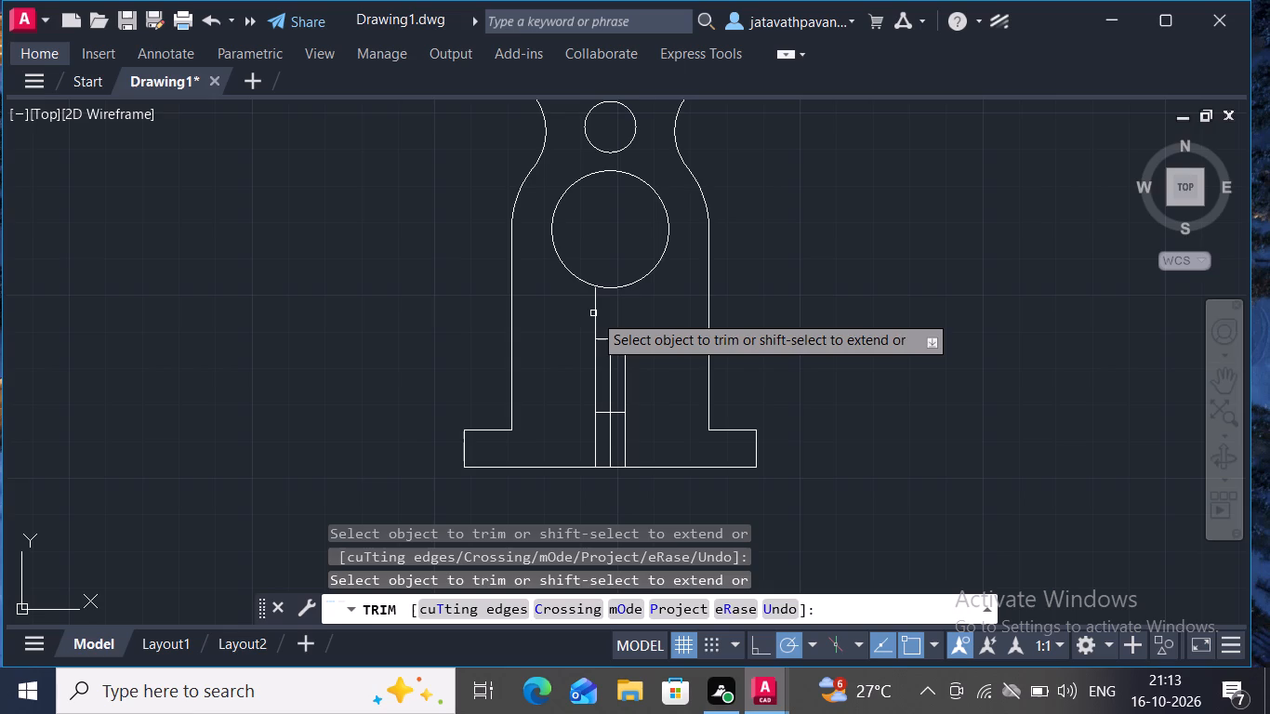
Trim the right, centre and left vertical lines between the lower horizontal slot line and the base's bottom edge.
drag(607, 441, 624, 440)
drag(624, 440, 600, 436)
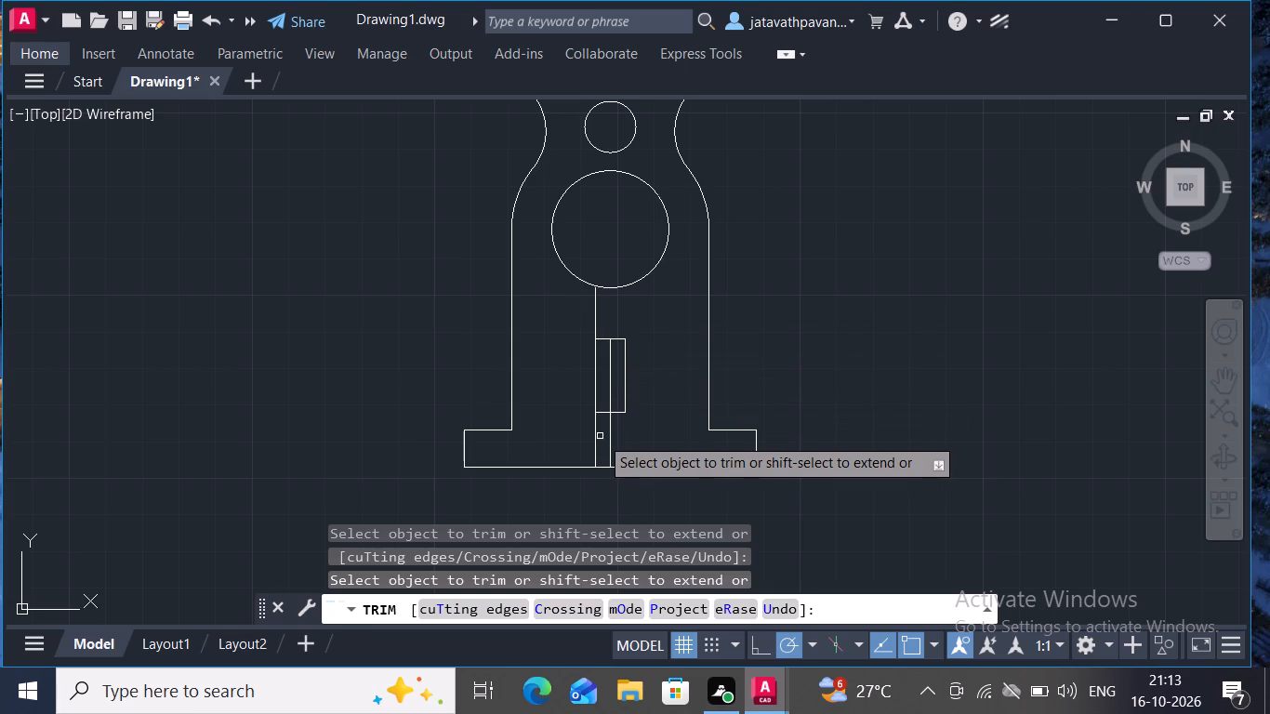
drag(600, 436, 605, 435)
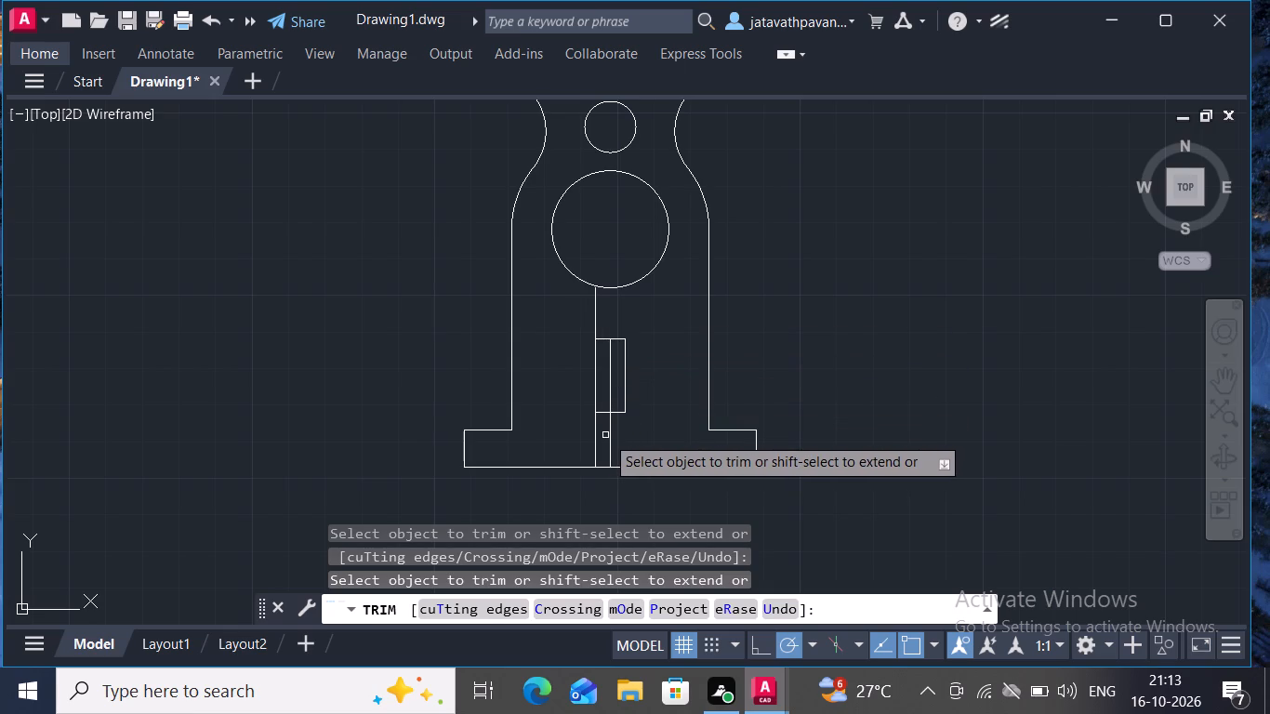
drag(605, 435, 601, 434)
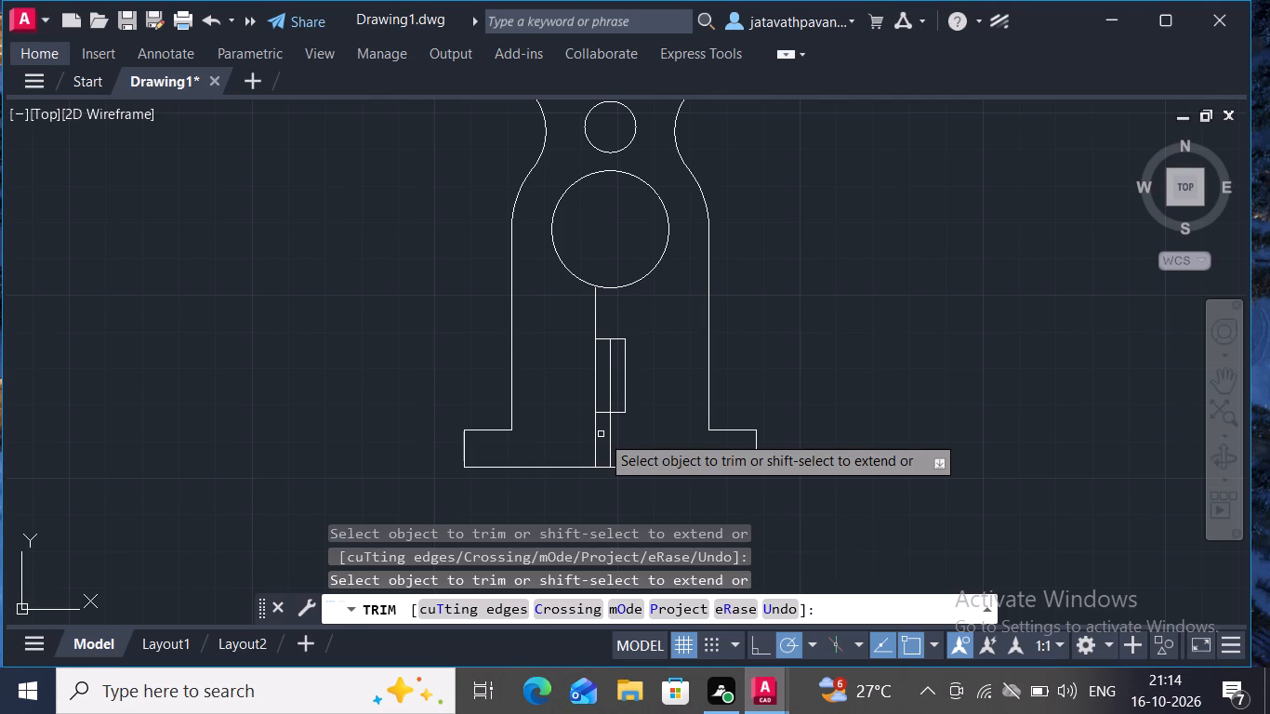
ctrl+scroll(601, 434, up, 3)
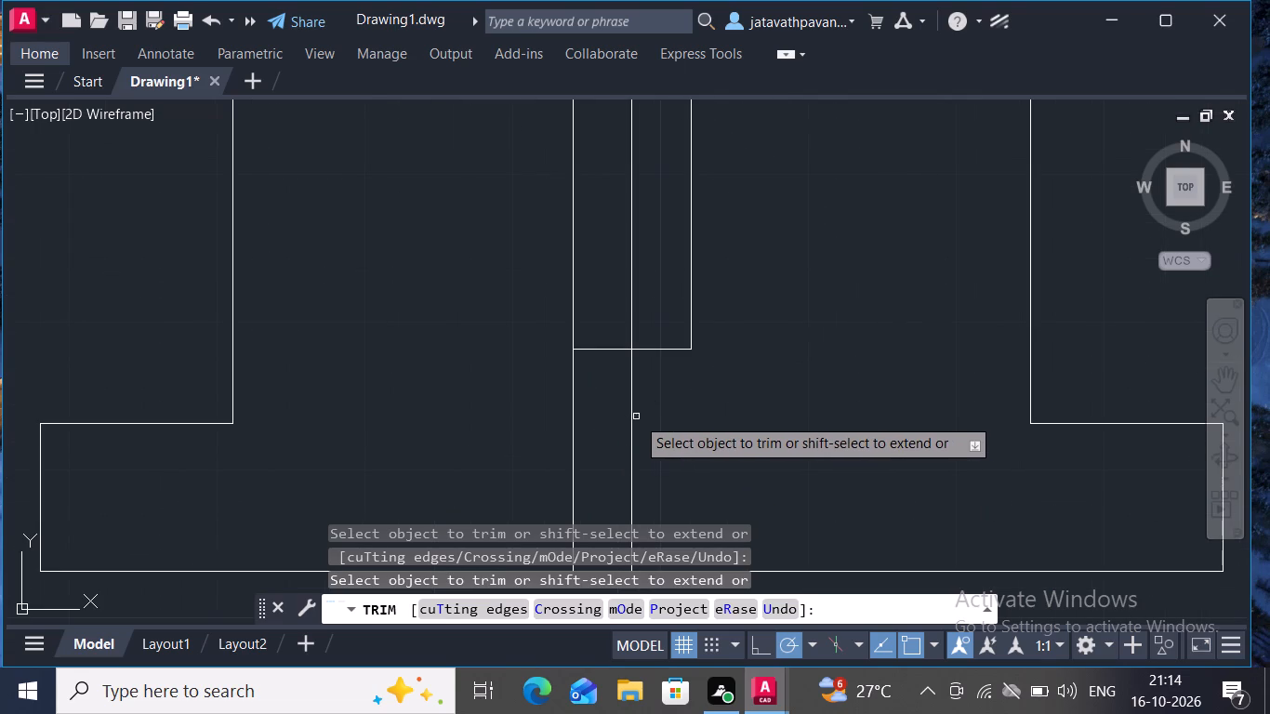
click(630, 418)
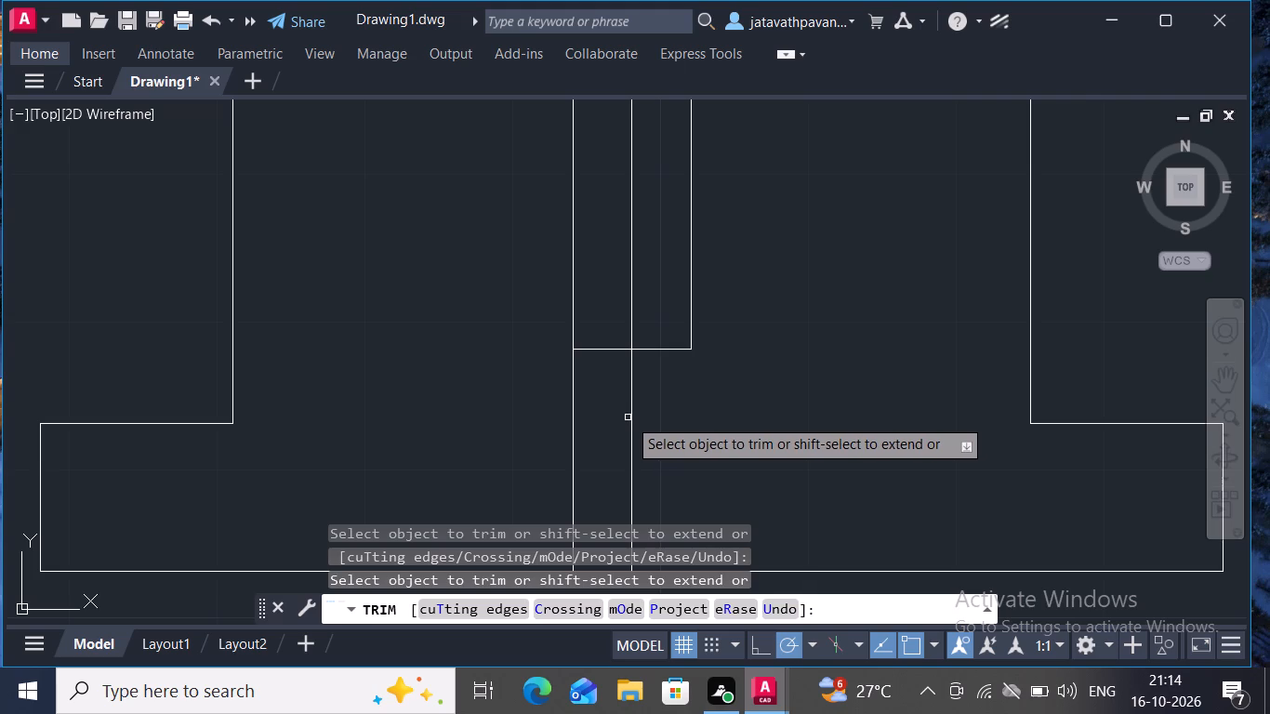
drag(628, 417, 636, 412)
click(636, 412)
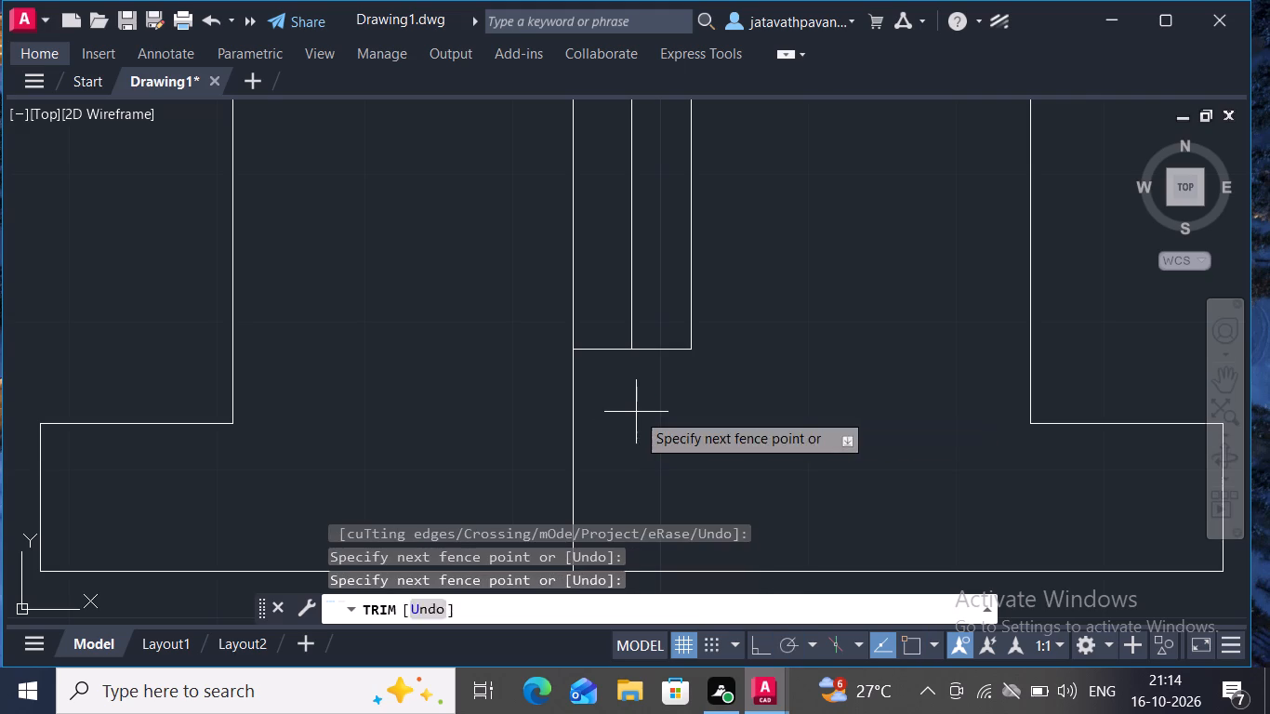
click(567, 412)
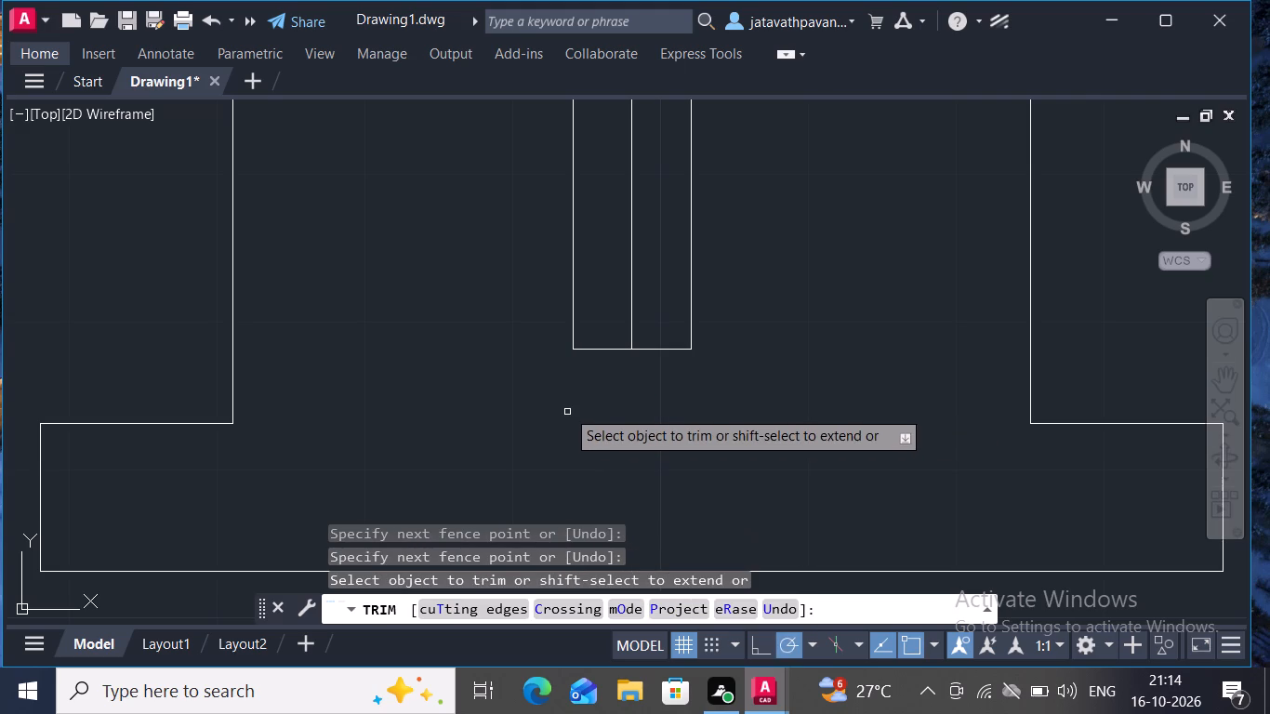
Trim the left slot line above the upper horizontal slot line.
ctrl+scroll(548, 378, down, 1)
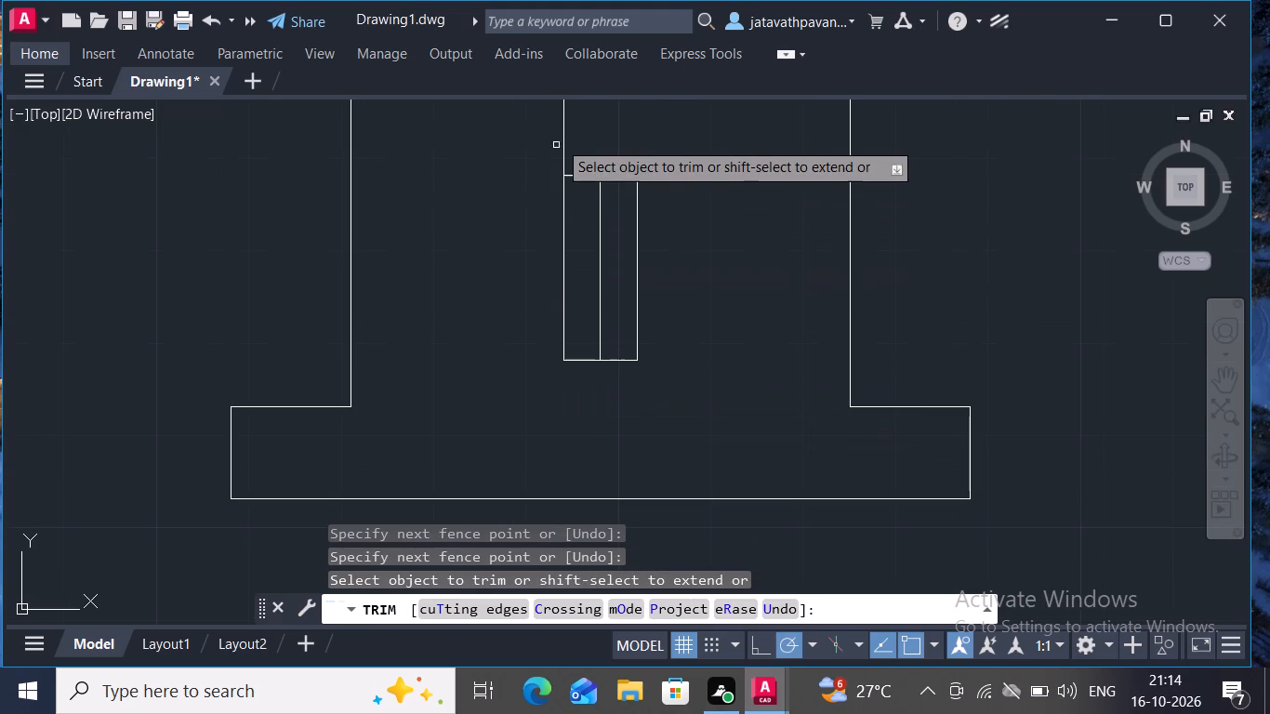
click(563, 133)
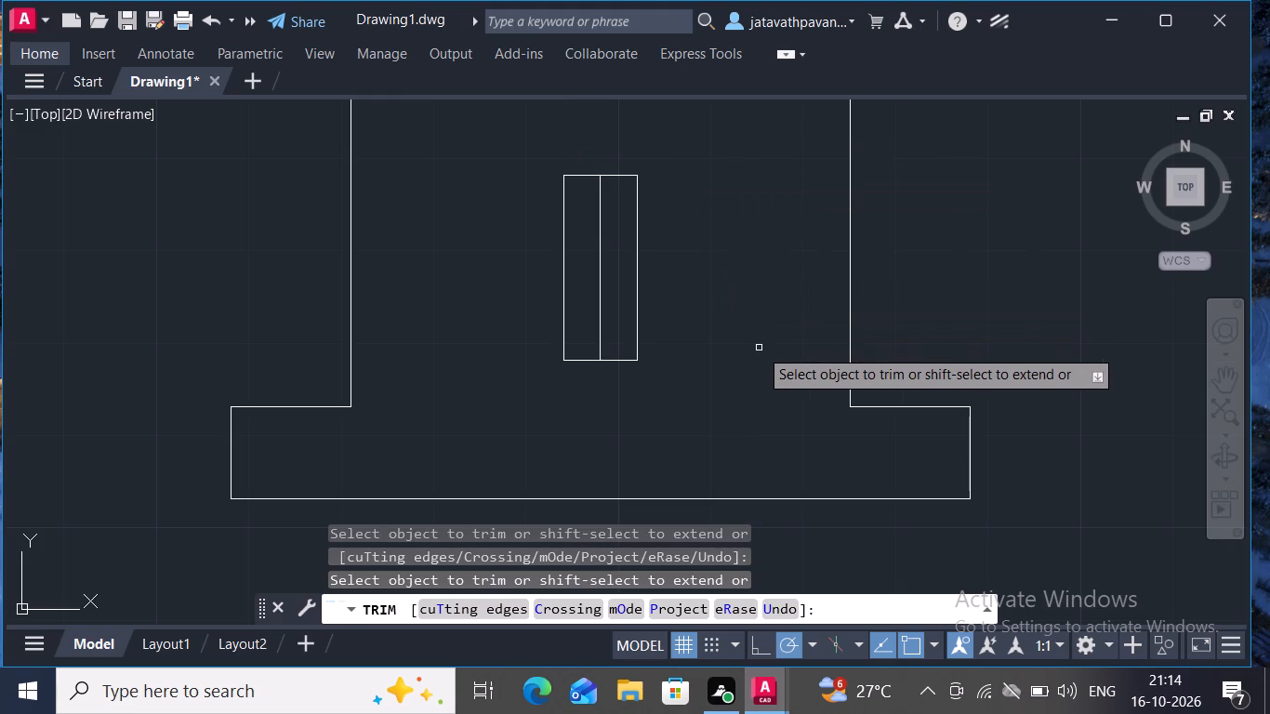
key(Escape)
key(Escape)
Fillet the inner corner between the right vertical body edge and the top edge of the base with radius 8.
text(fi)
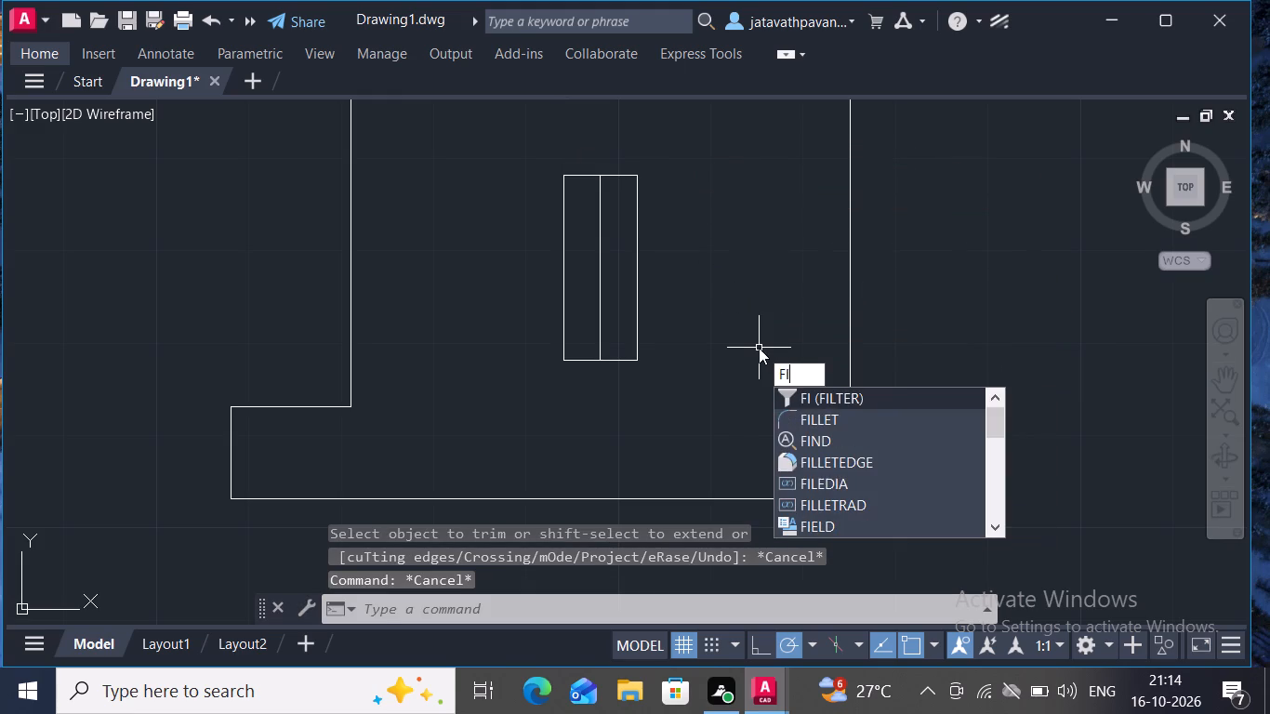
click(802, 413)
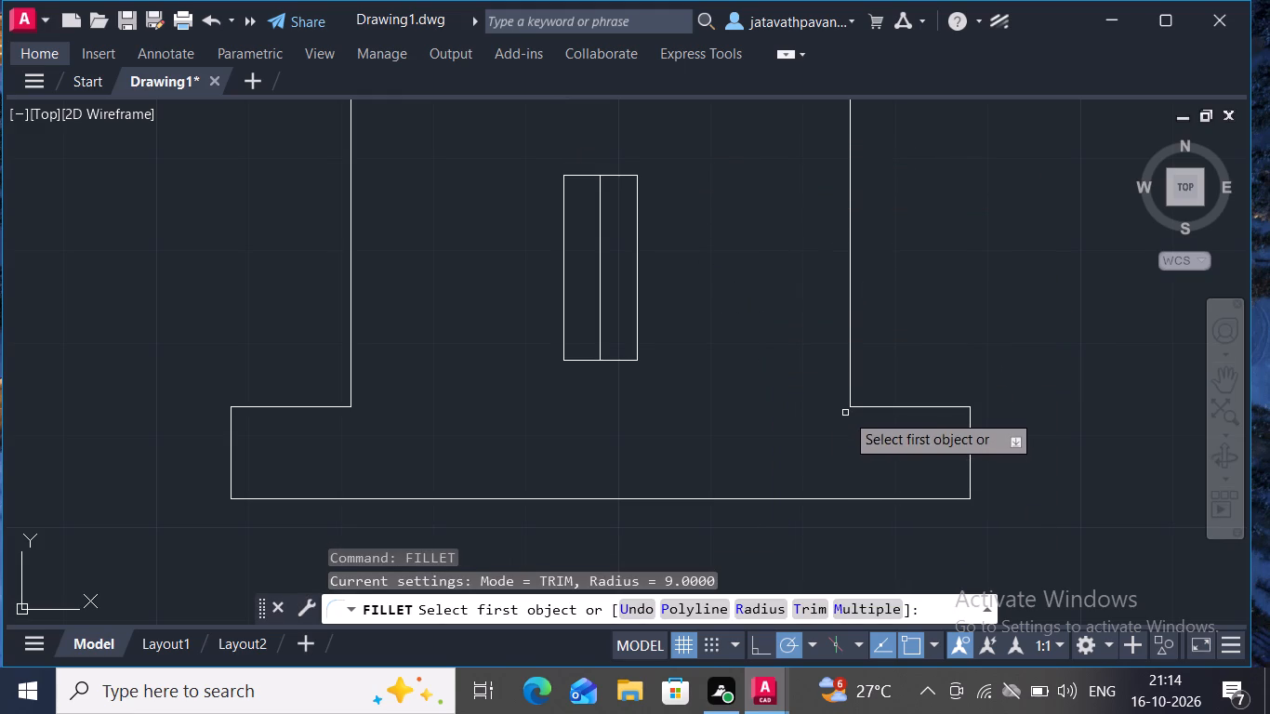
click(753, 607)
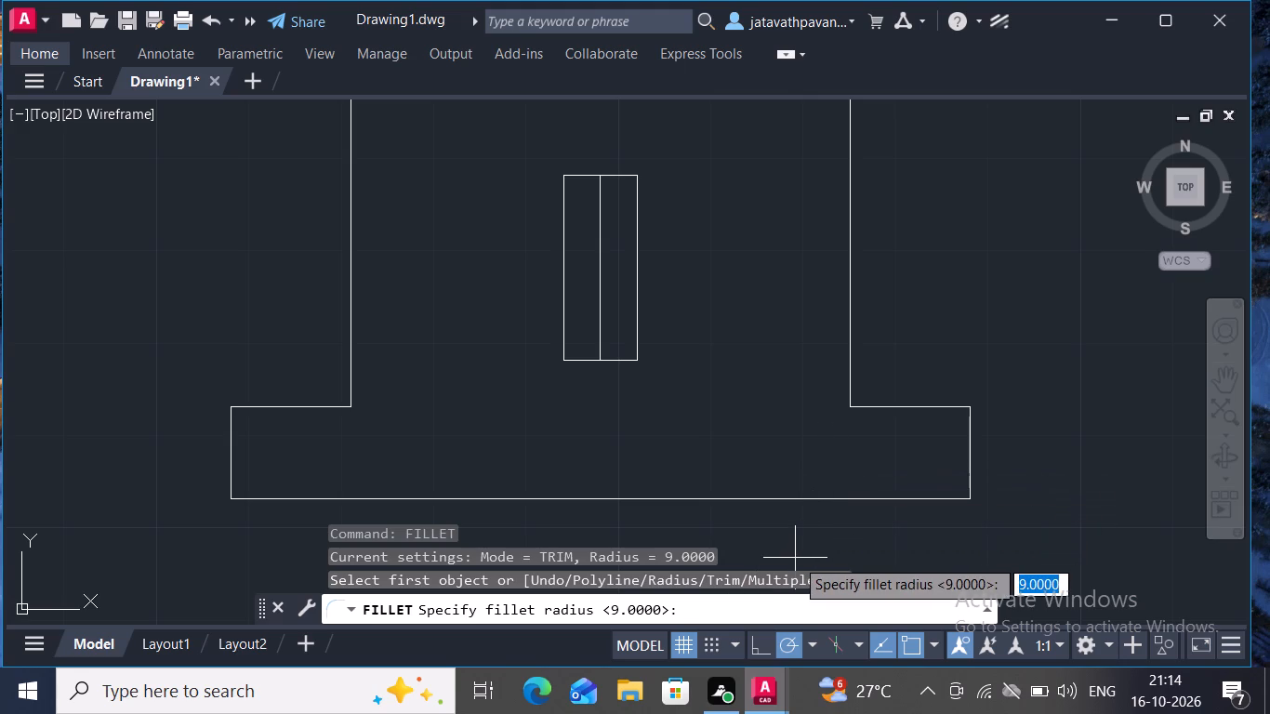
key(8)
key(Return)
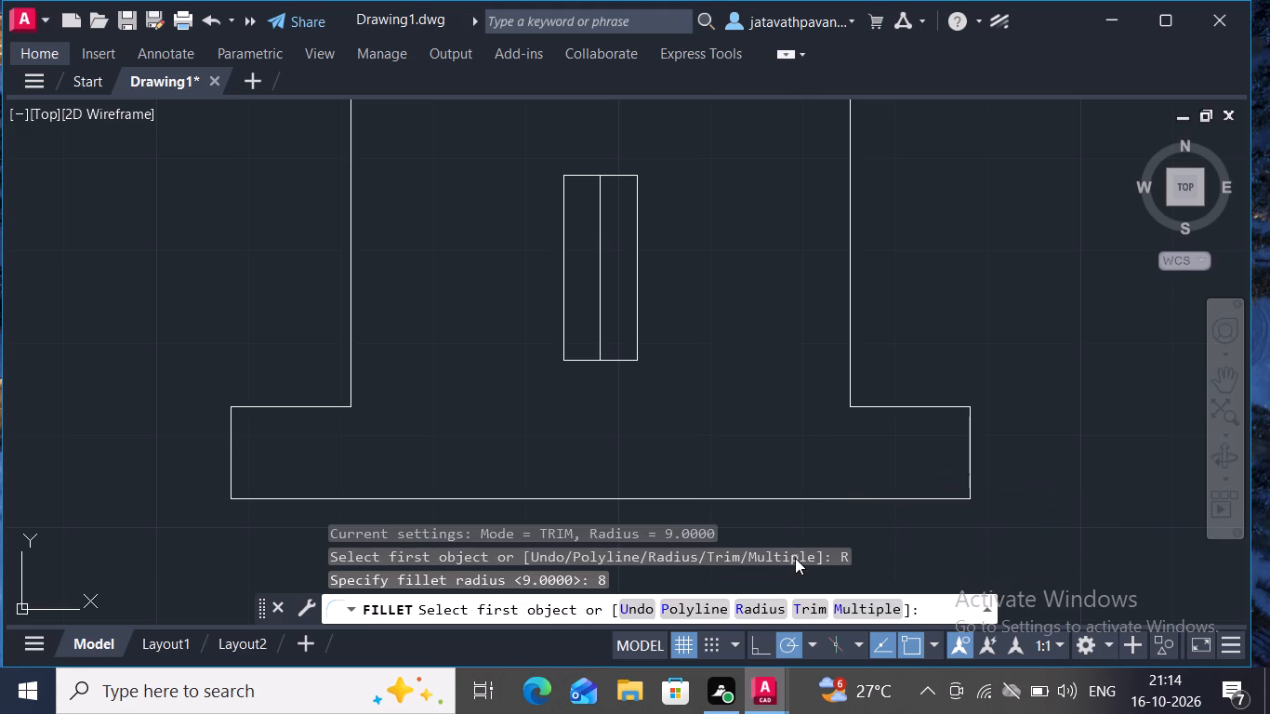
click(849, 367)
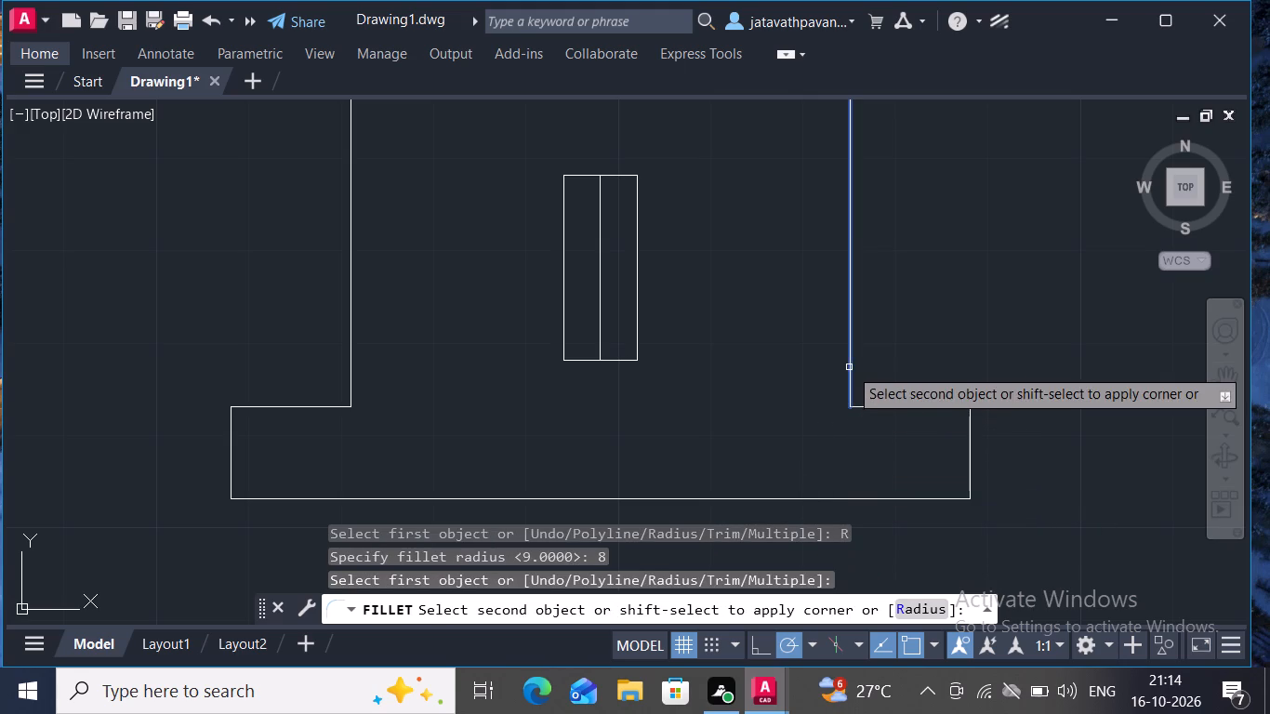
click(880, 406)
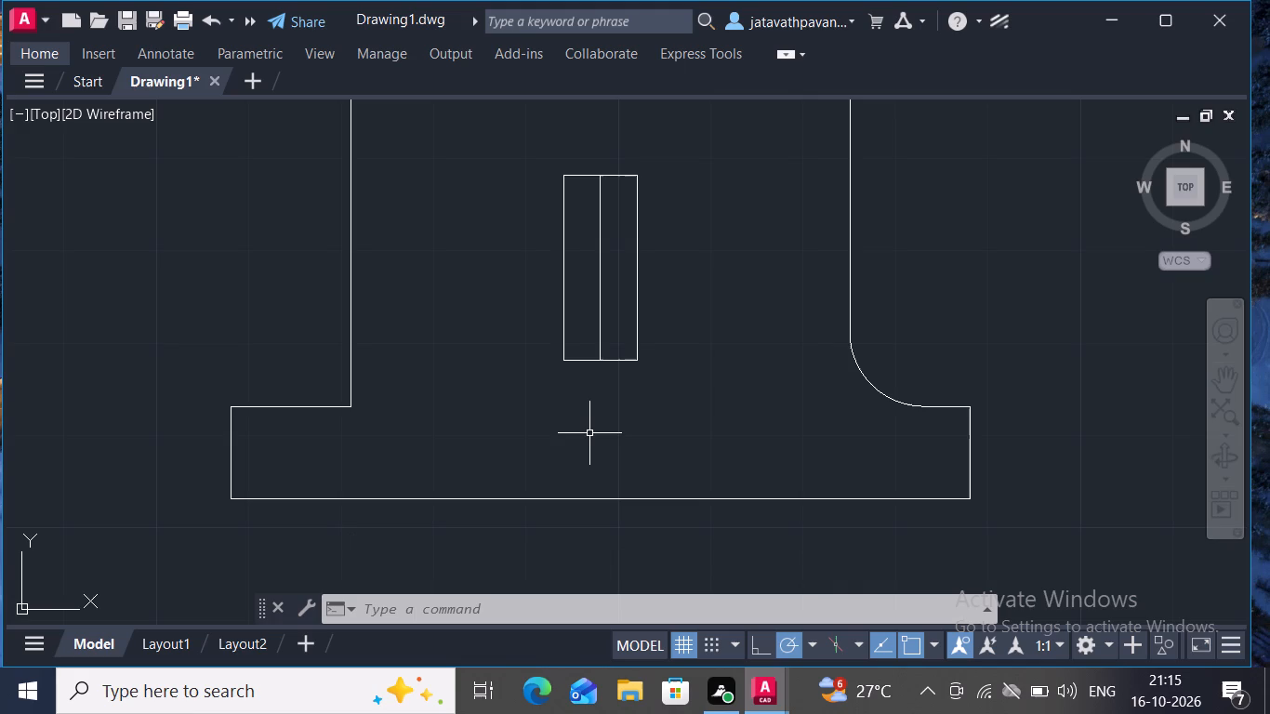
Fillet the inner corner between the base's left top edge and the left vertical body edge with radius 8.
click(312, 405)
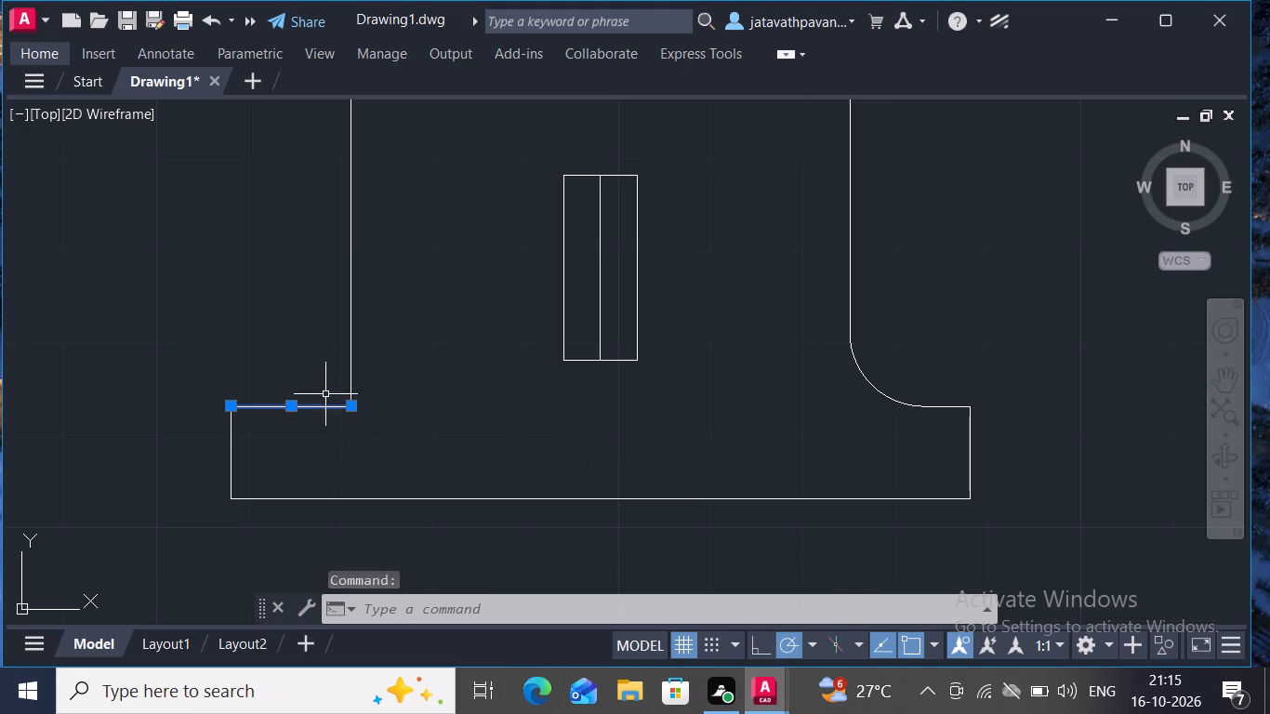
key(Escape)
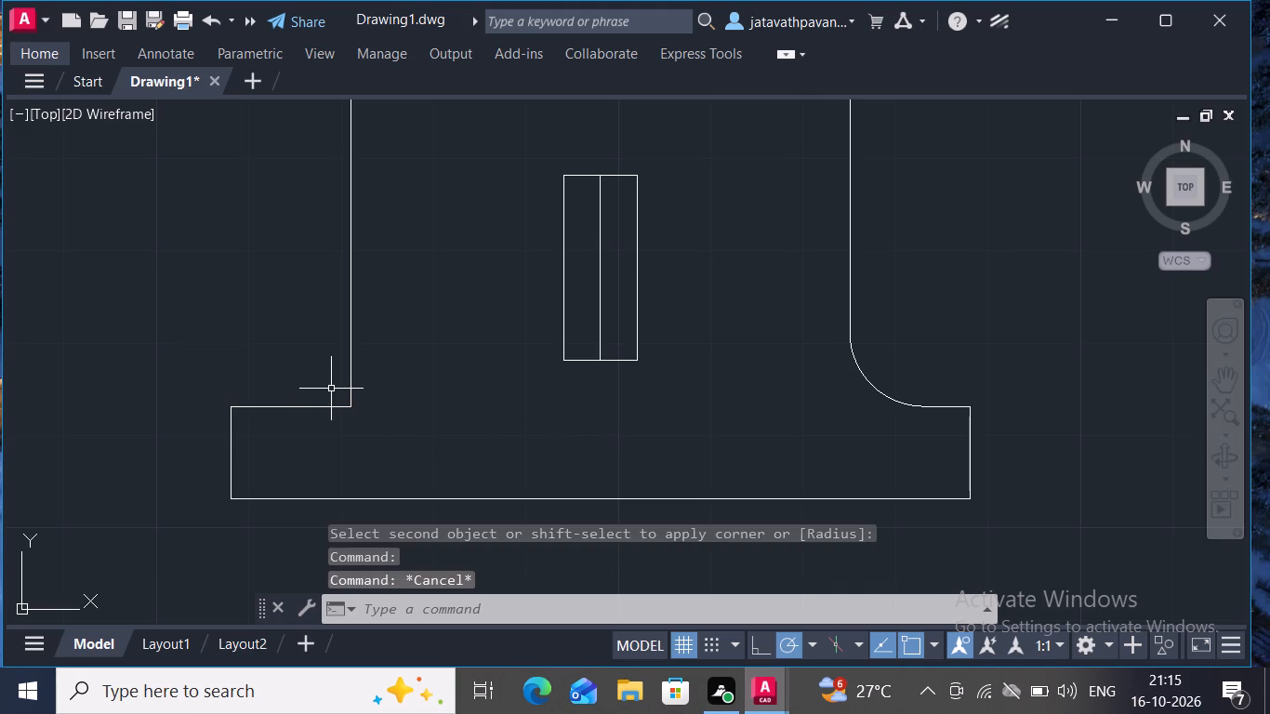
key(f)
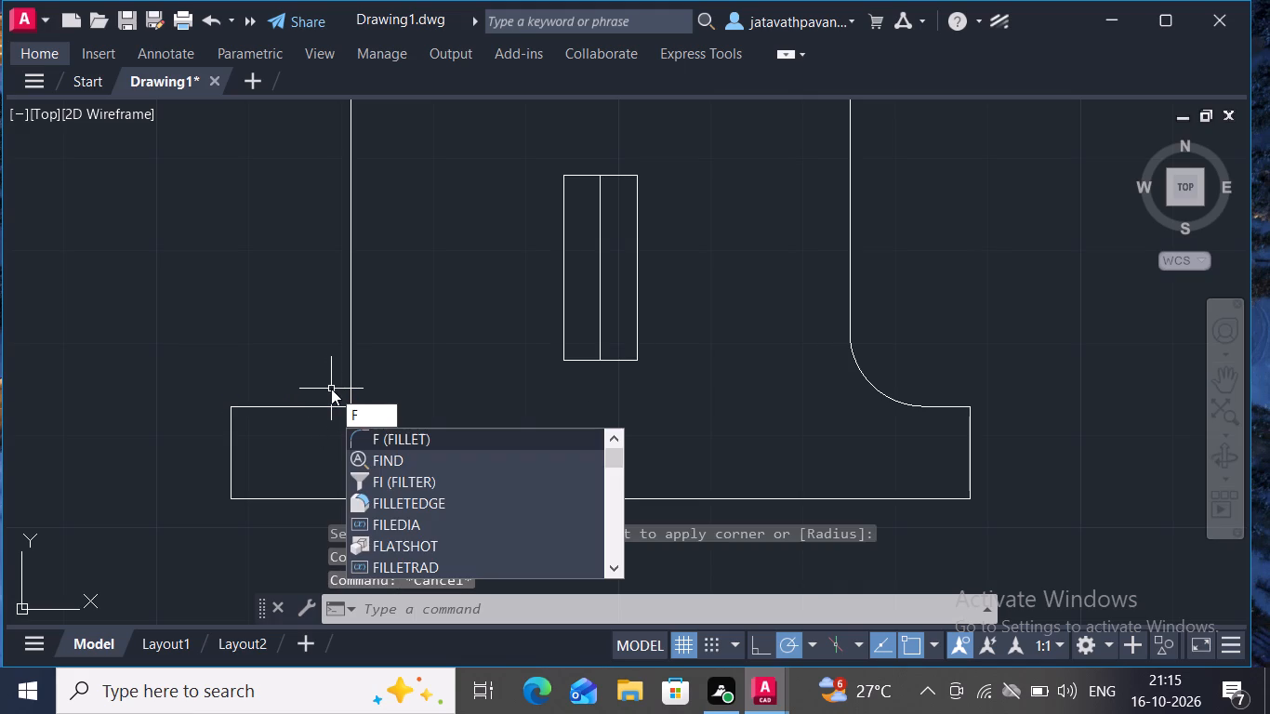
click(395, 441)
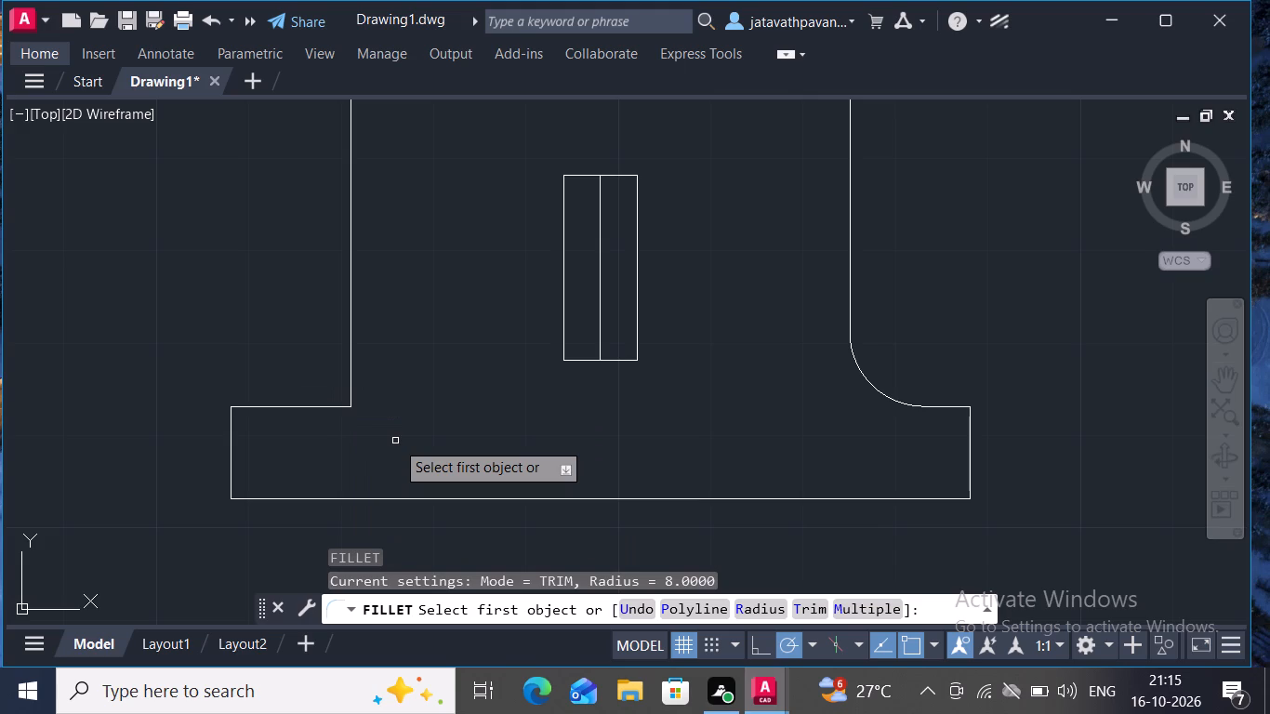
click(395, 441)
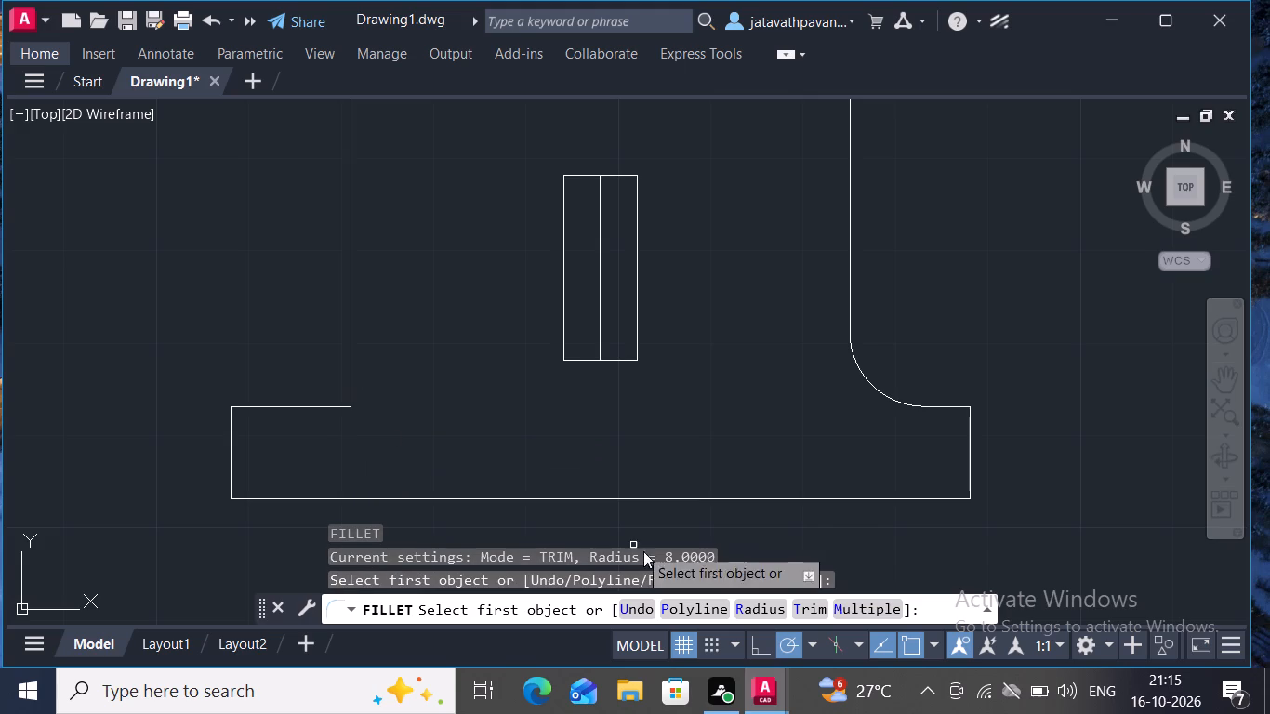
click(761, 609)
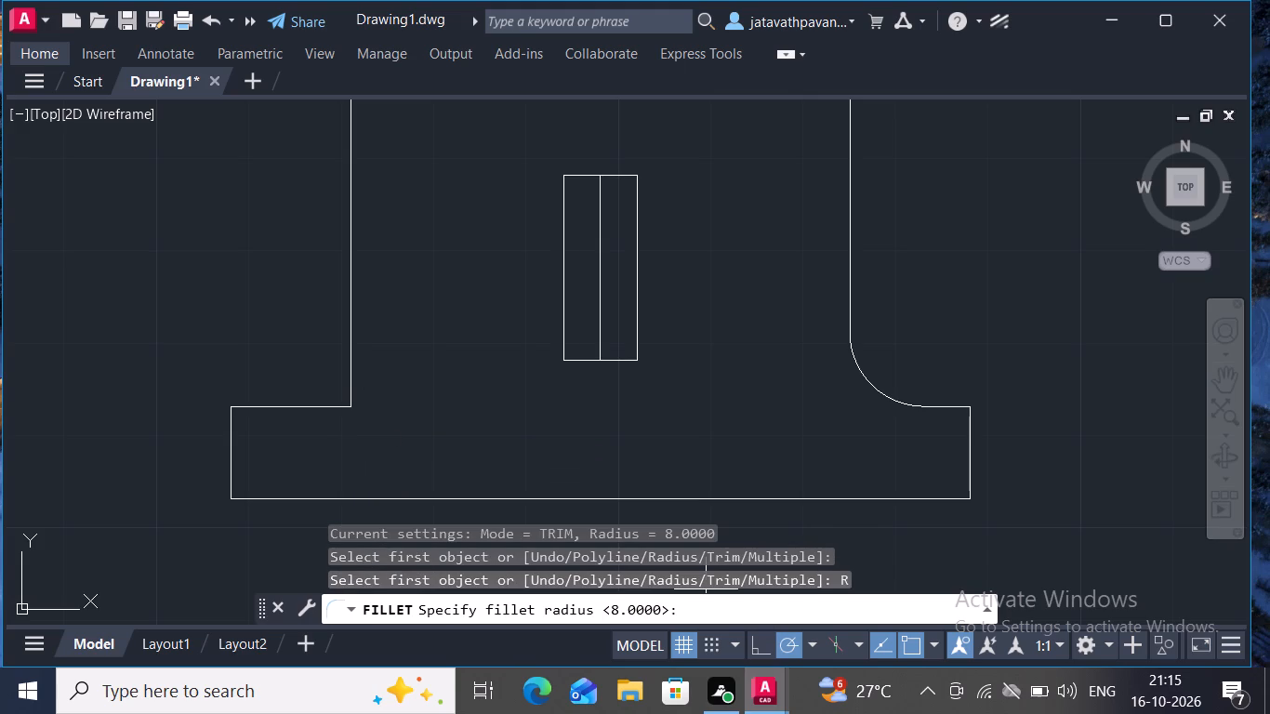
key(8)
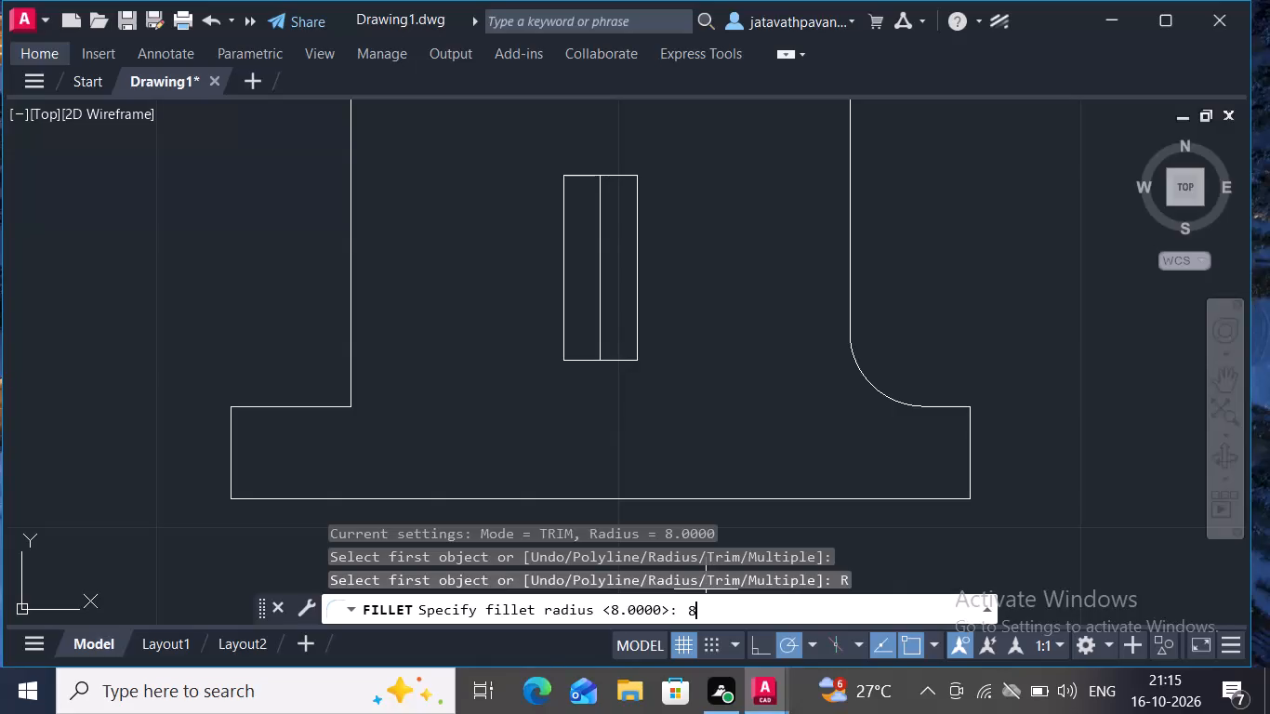
key(Return)
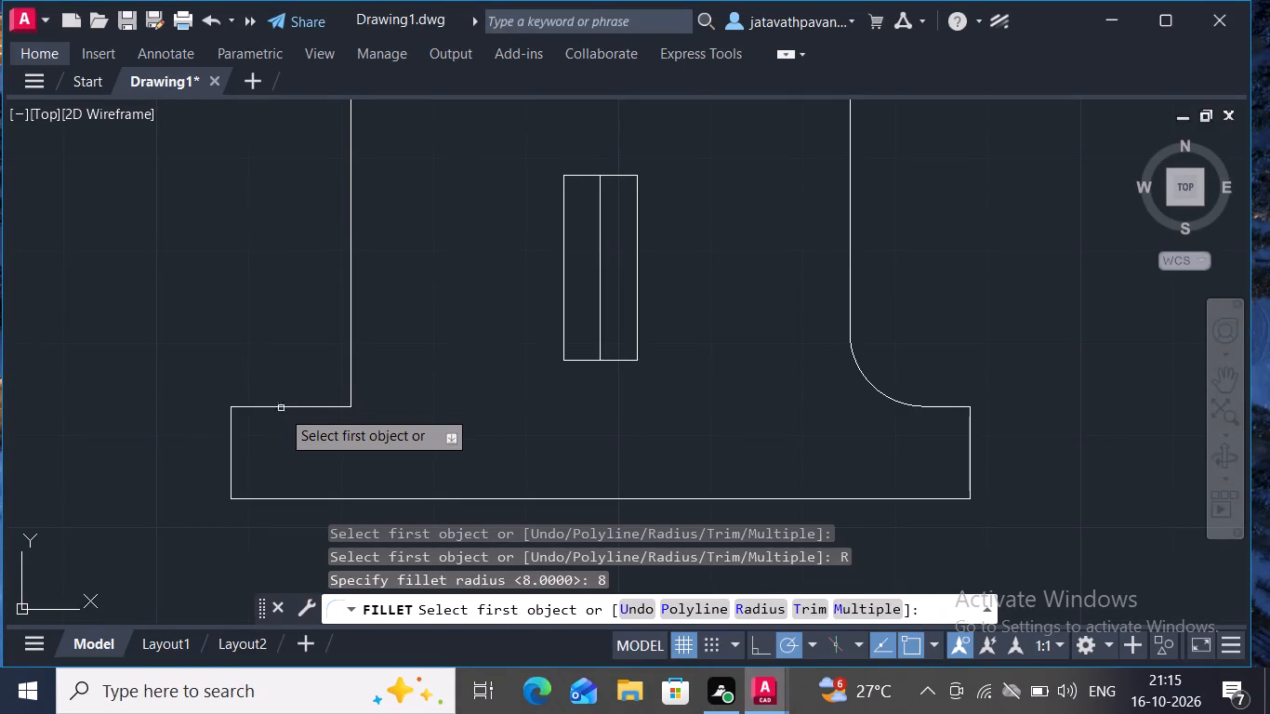
drag(282, 409, 348, 357)
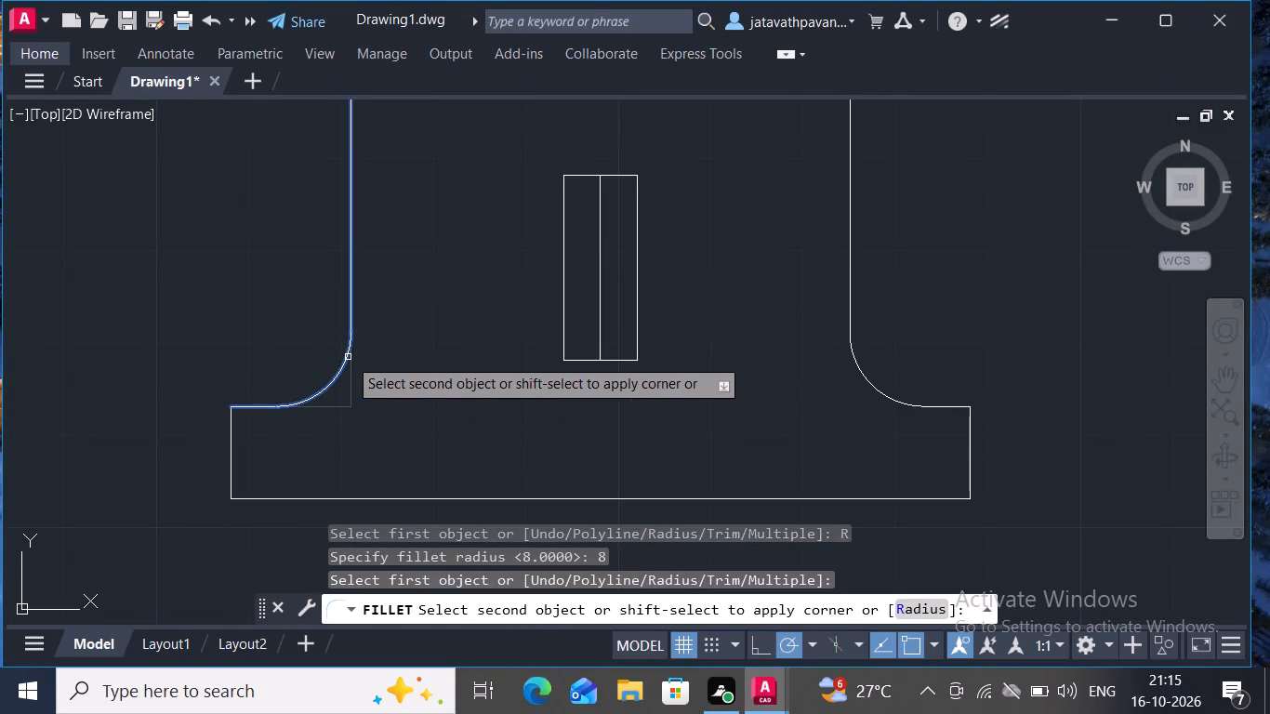
click(348, 357)
key(Escape)
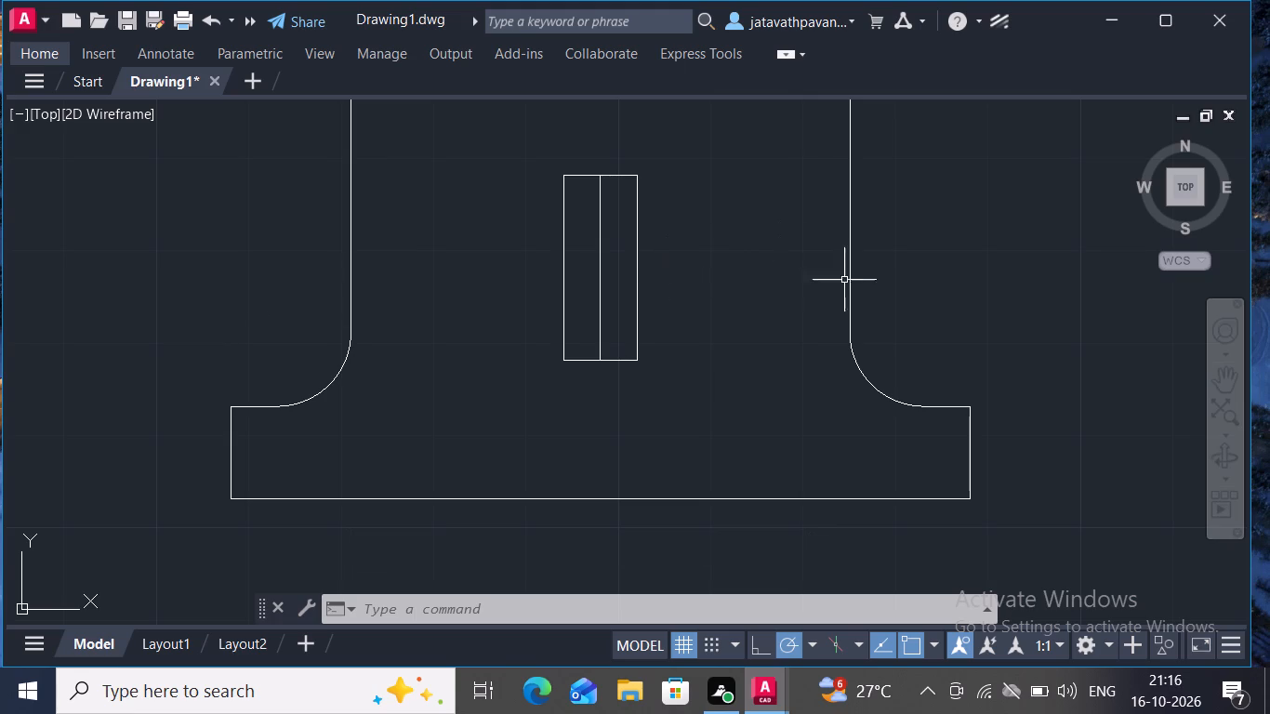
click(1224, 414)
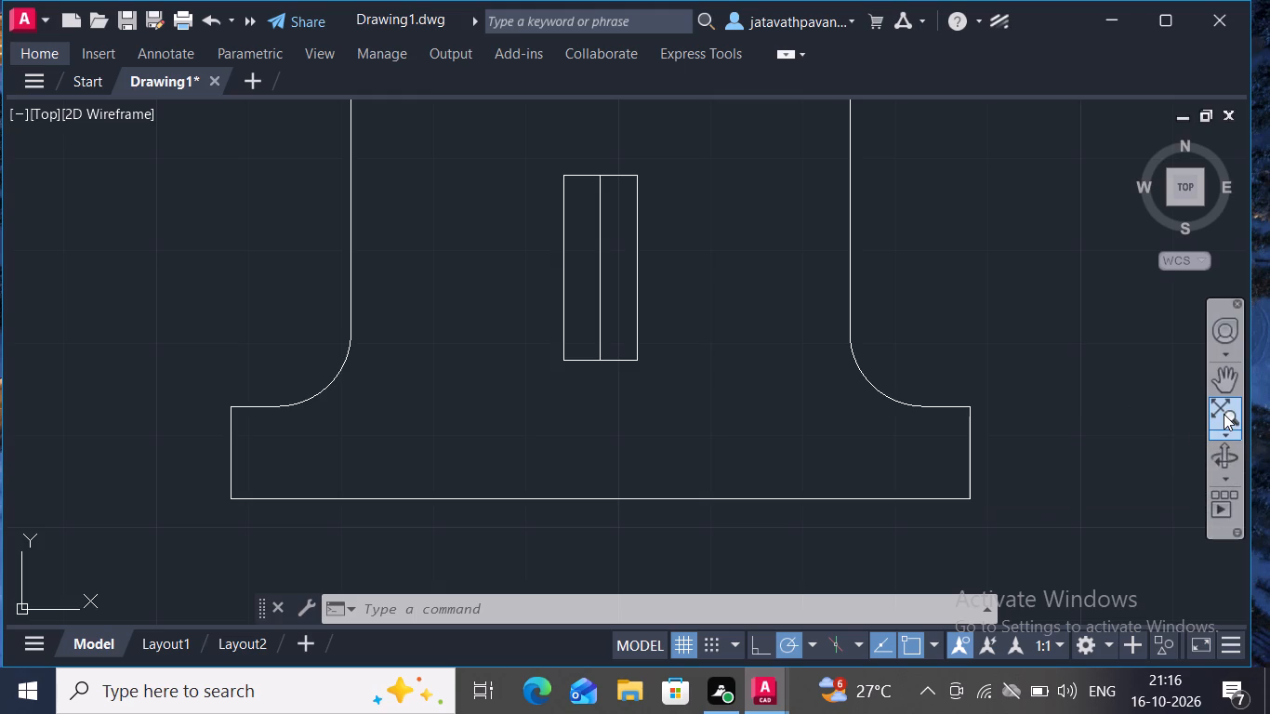
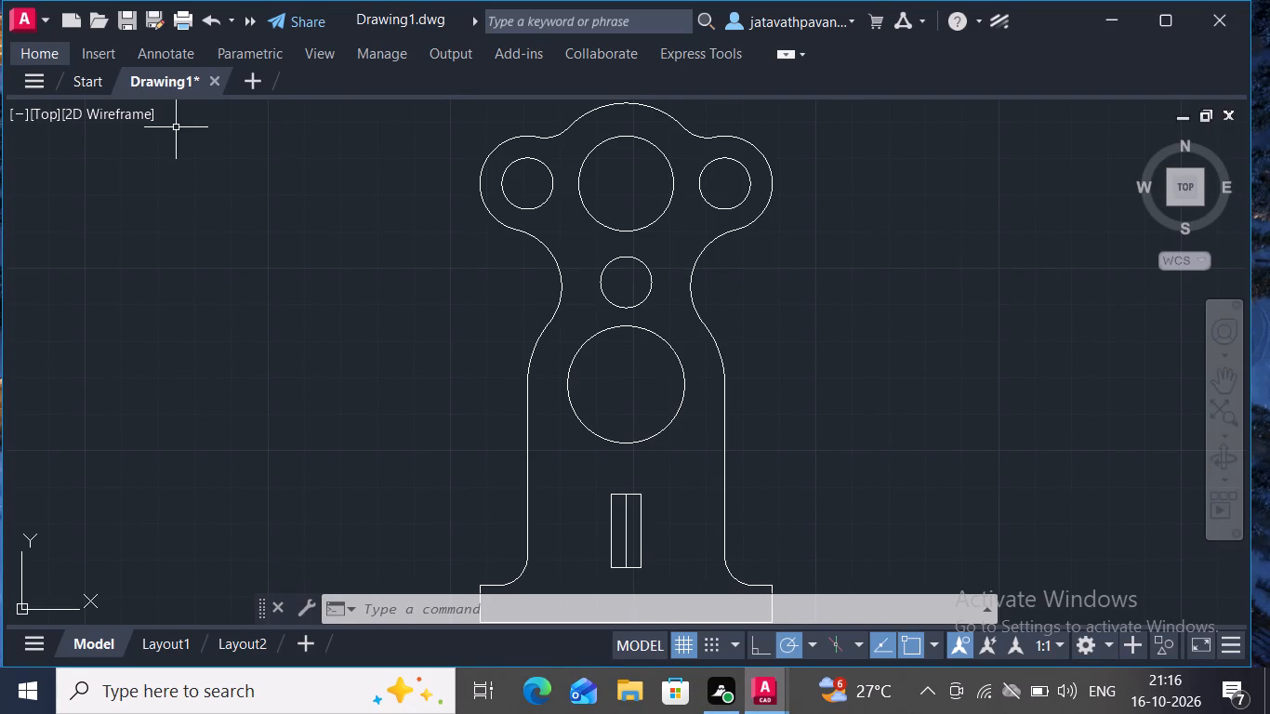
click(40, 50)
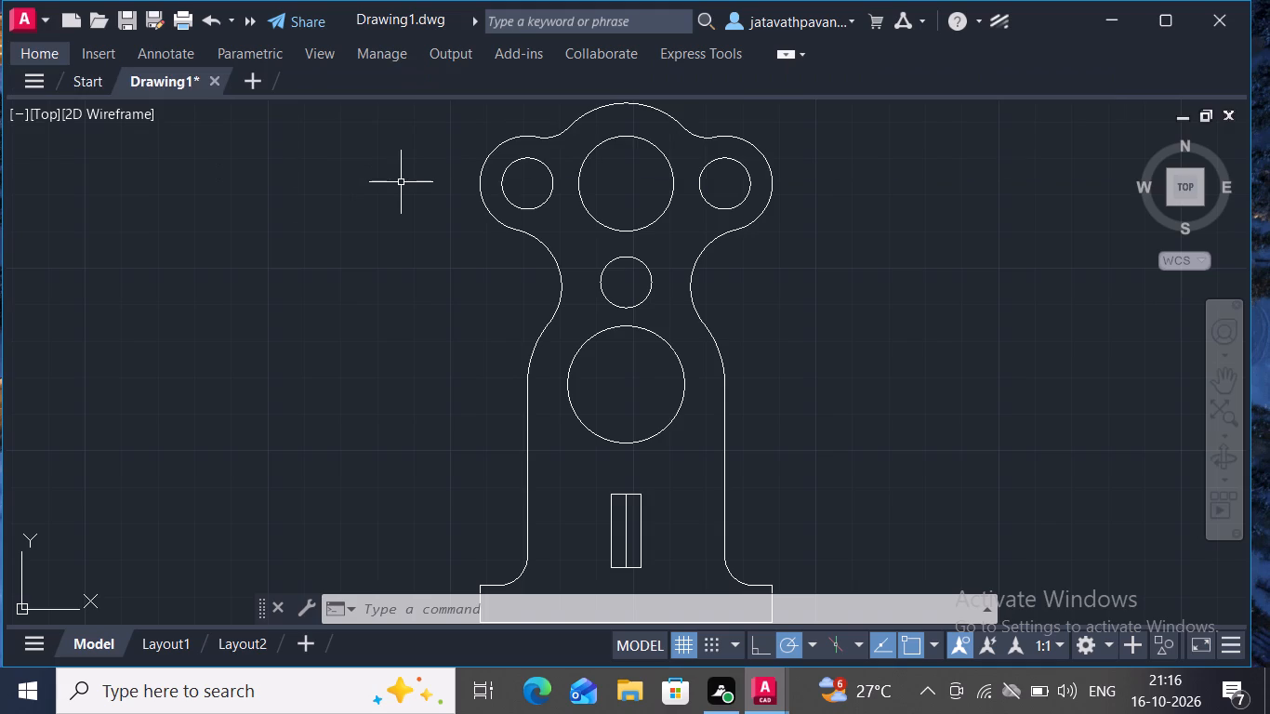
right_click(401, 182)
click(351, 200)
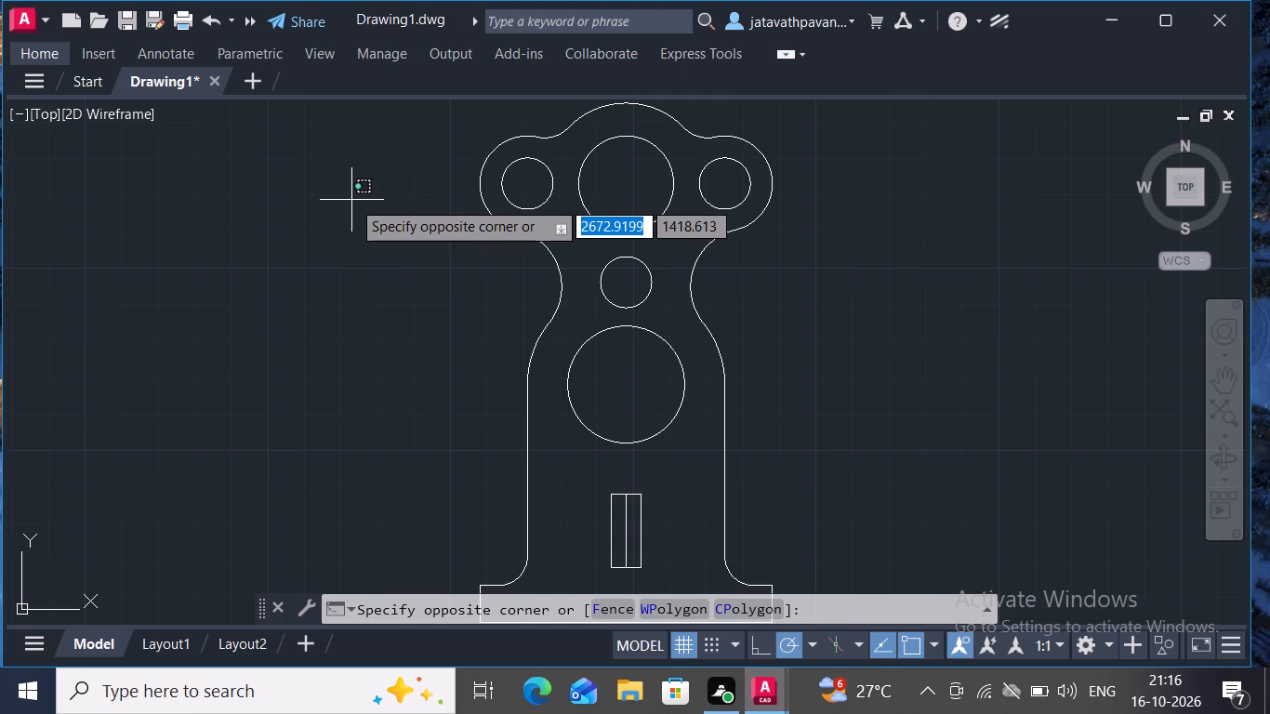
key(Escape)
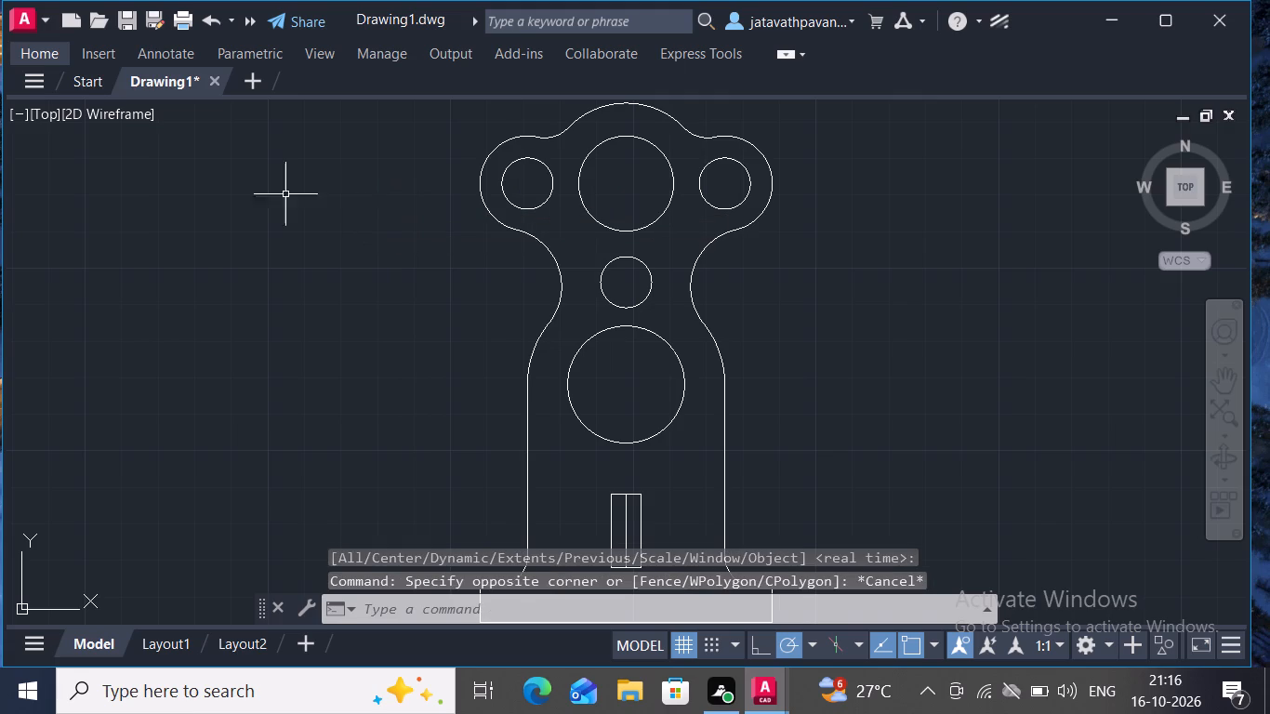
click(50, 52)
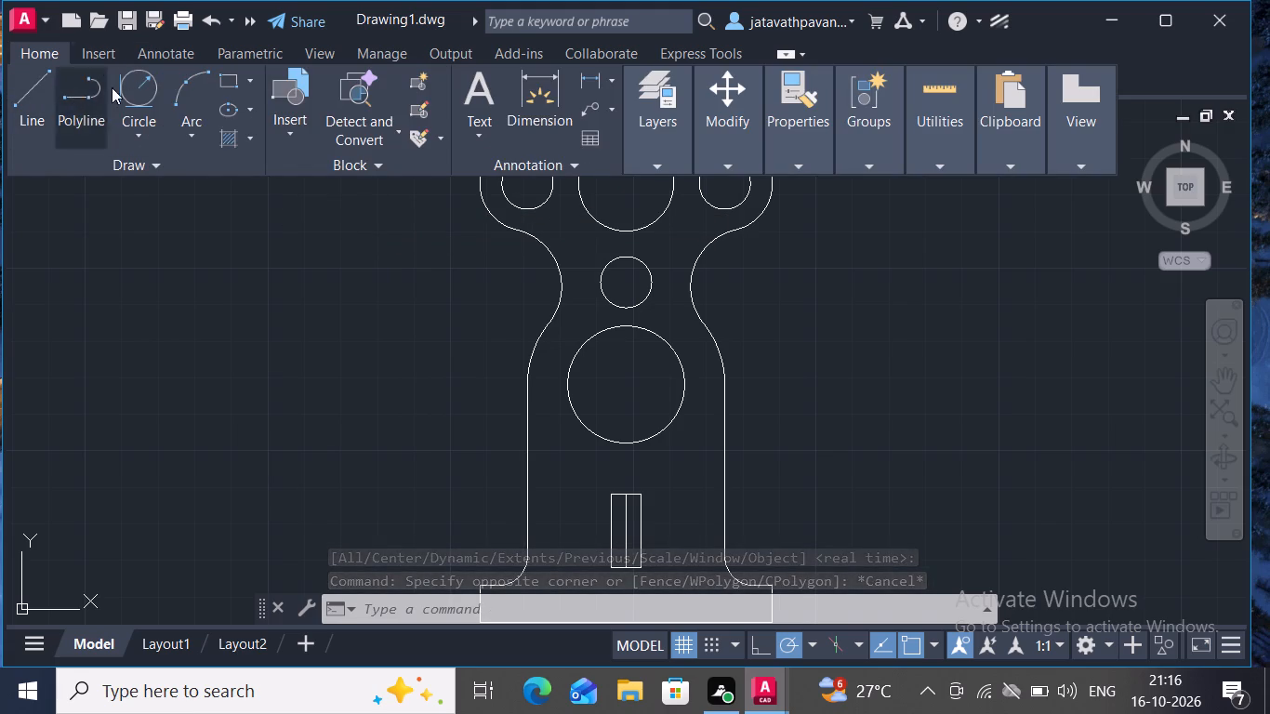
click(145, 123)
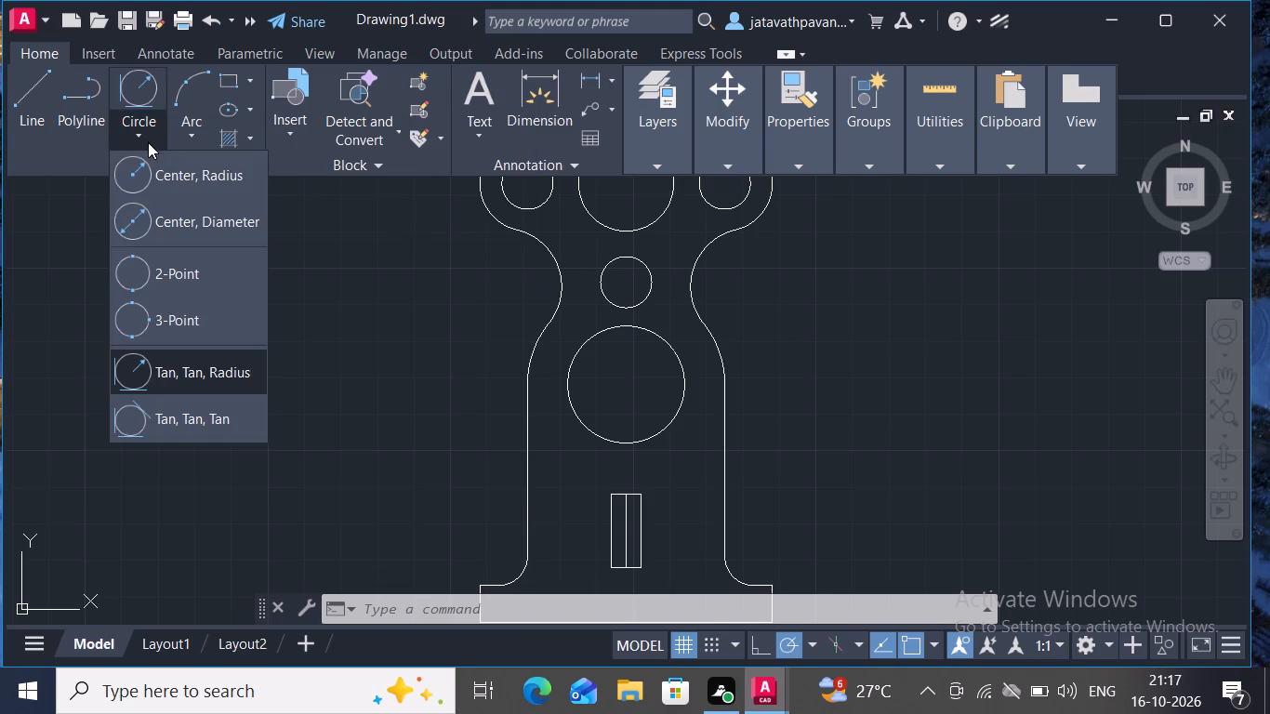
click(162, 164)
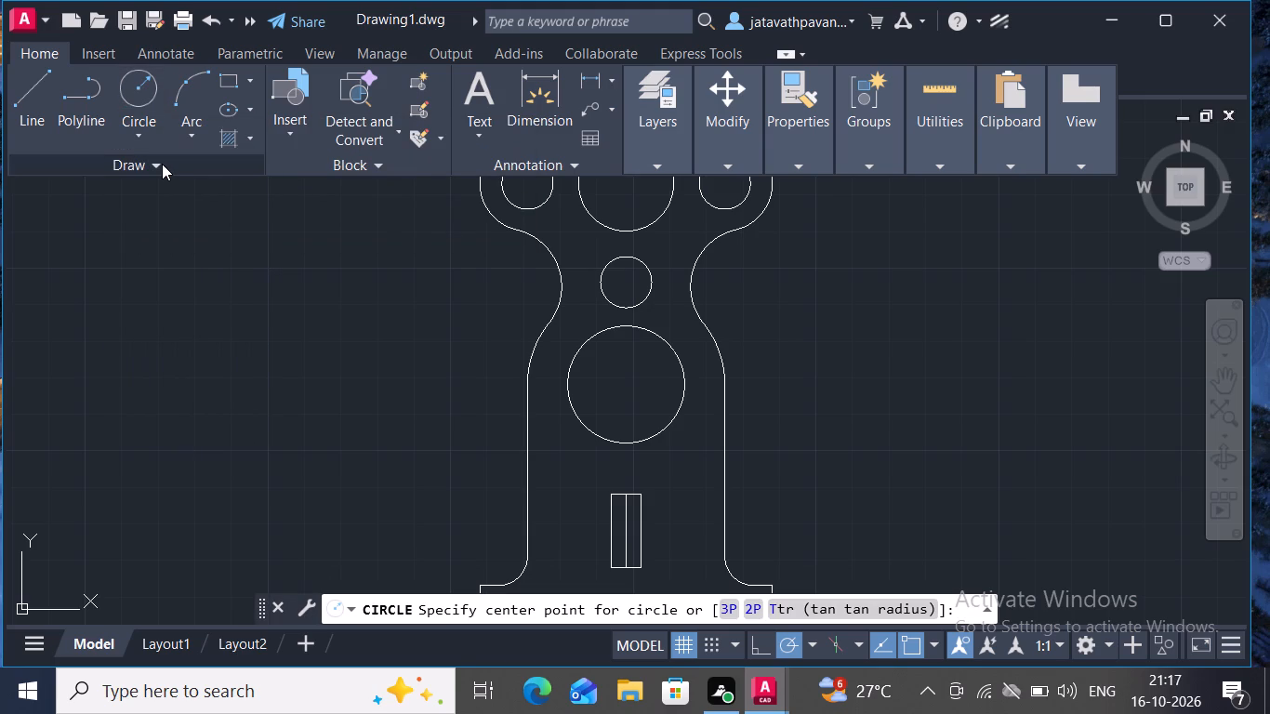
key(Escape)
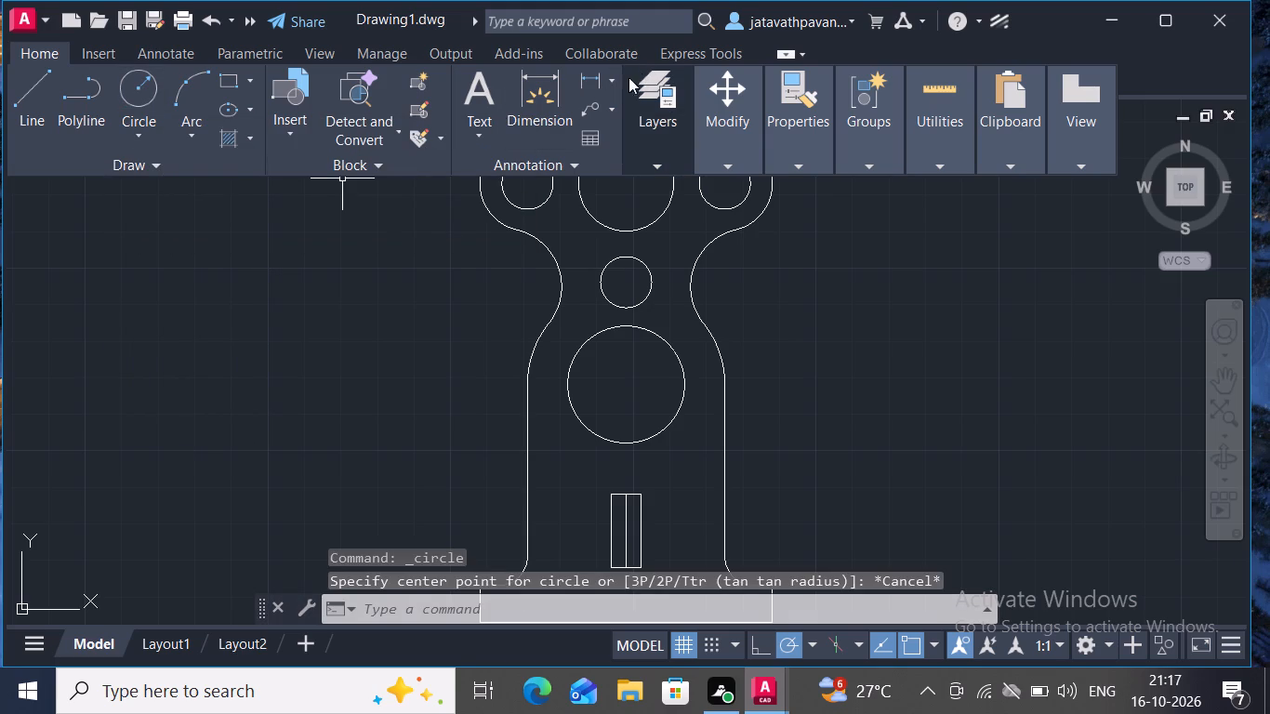
Add a radius dimension to the small concave arc between the left lobe and the top arc, placed just below the arc.
click(610, 77)
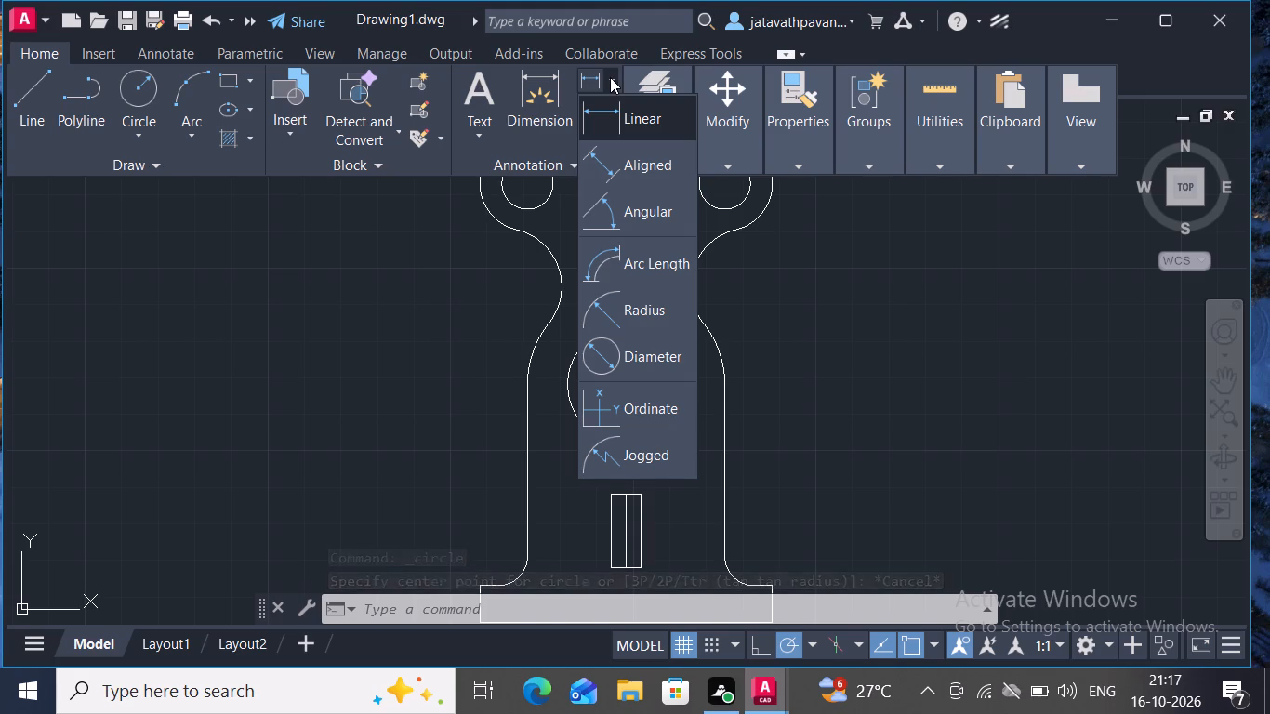
click(613, 303)
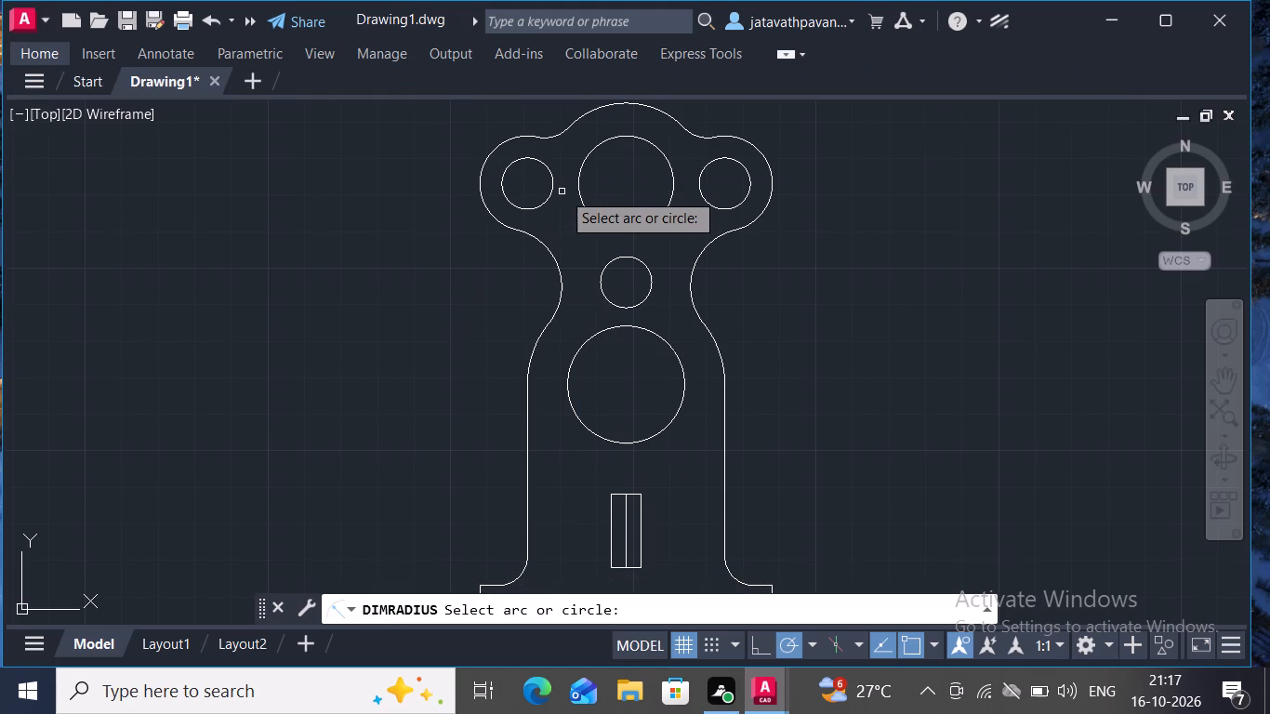
click(562, 132)
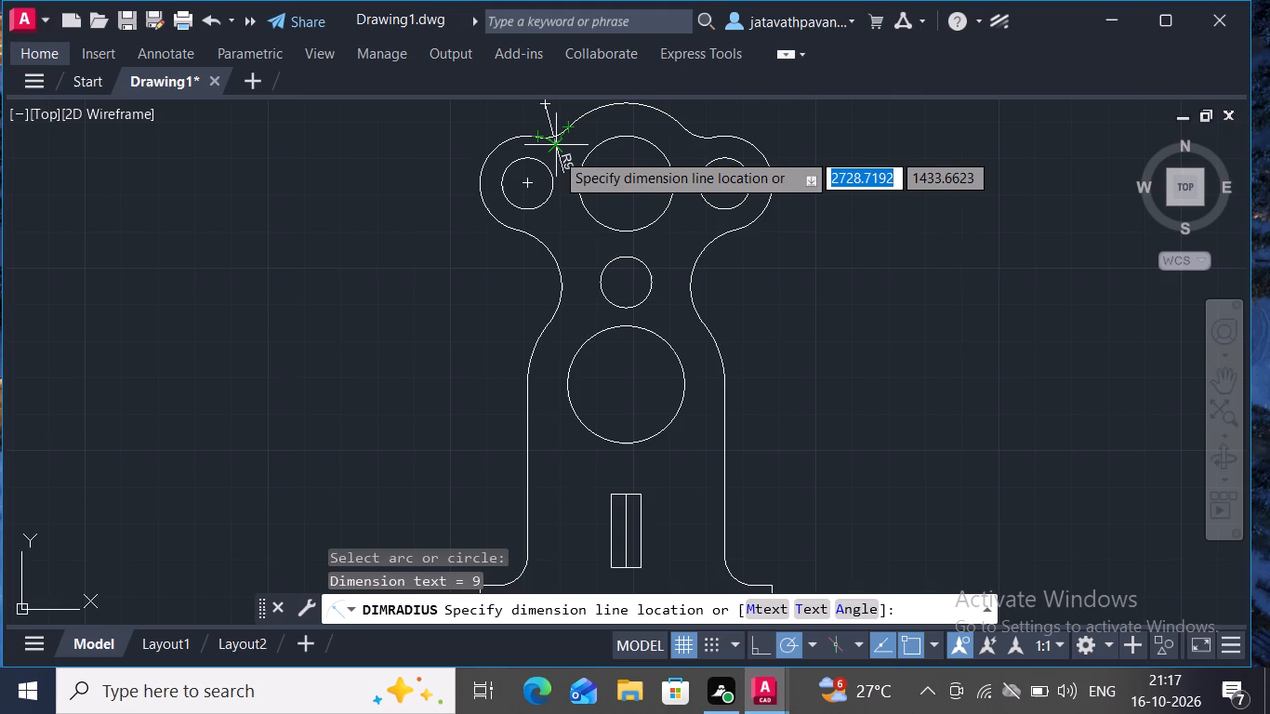
click(555, 152)
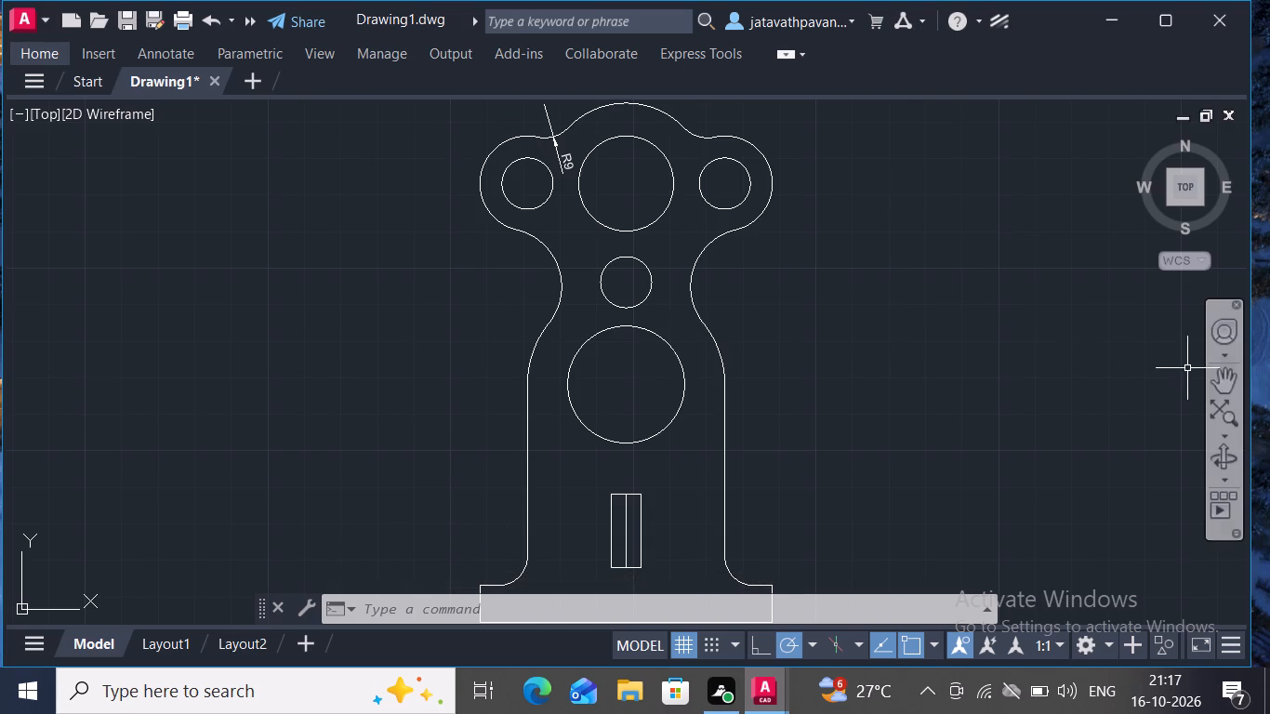
Add a radius dimension to the large top arc, with its text outside the profile to the upper left.
click(1220, 376)
drag(1220, 376, 985, 318)
drag(985, 318, 987, 482)
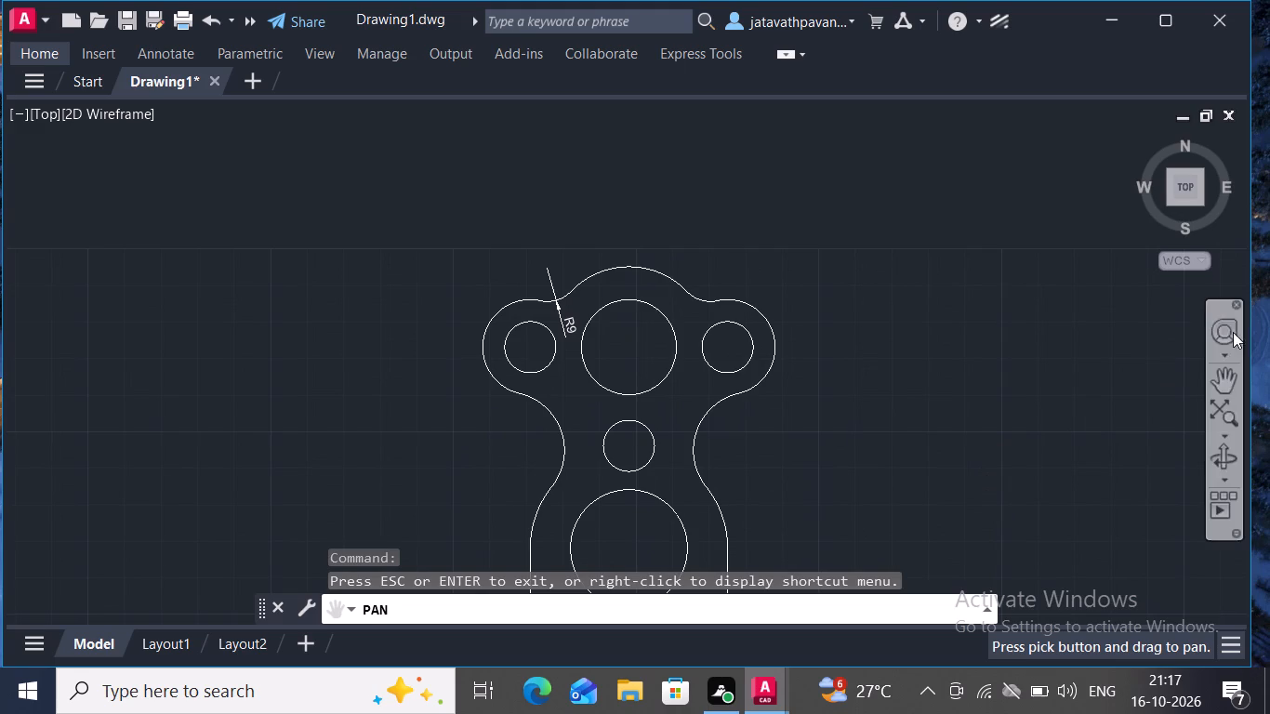
key(Escape)
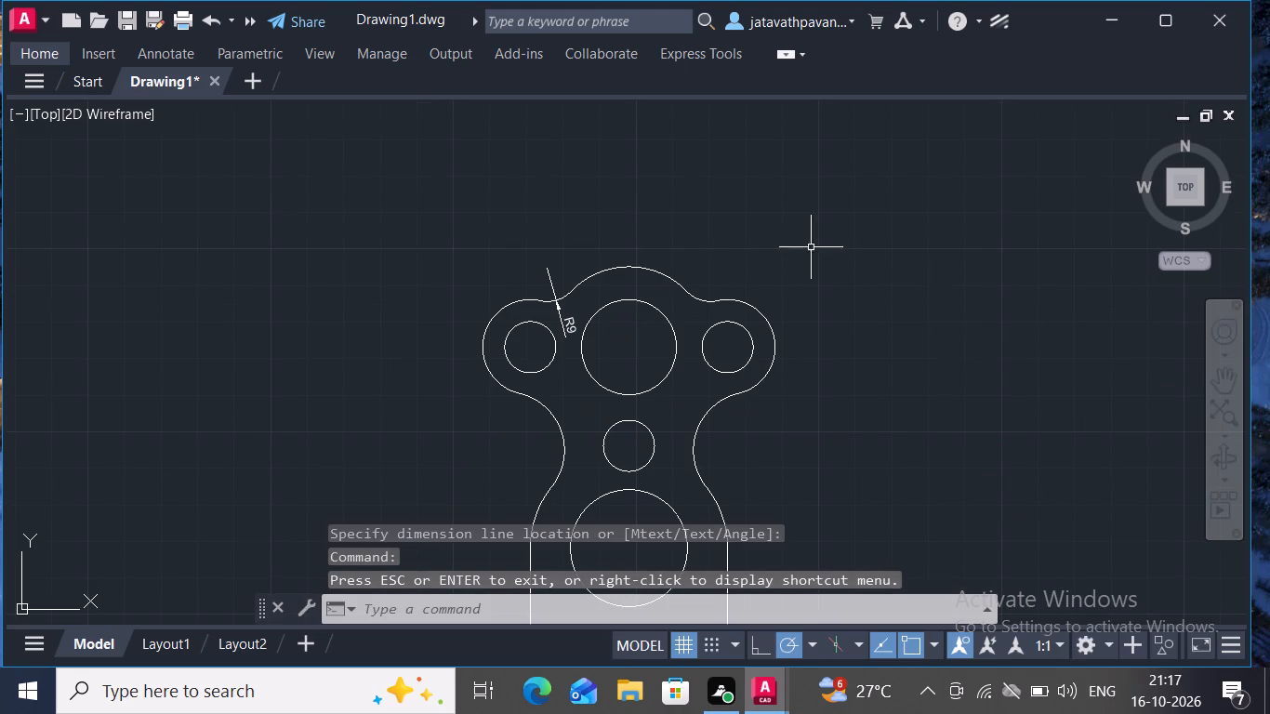
click(58, 53)
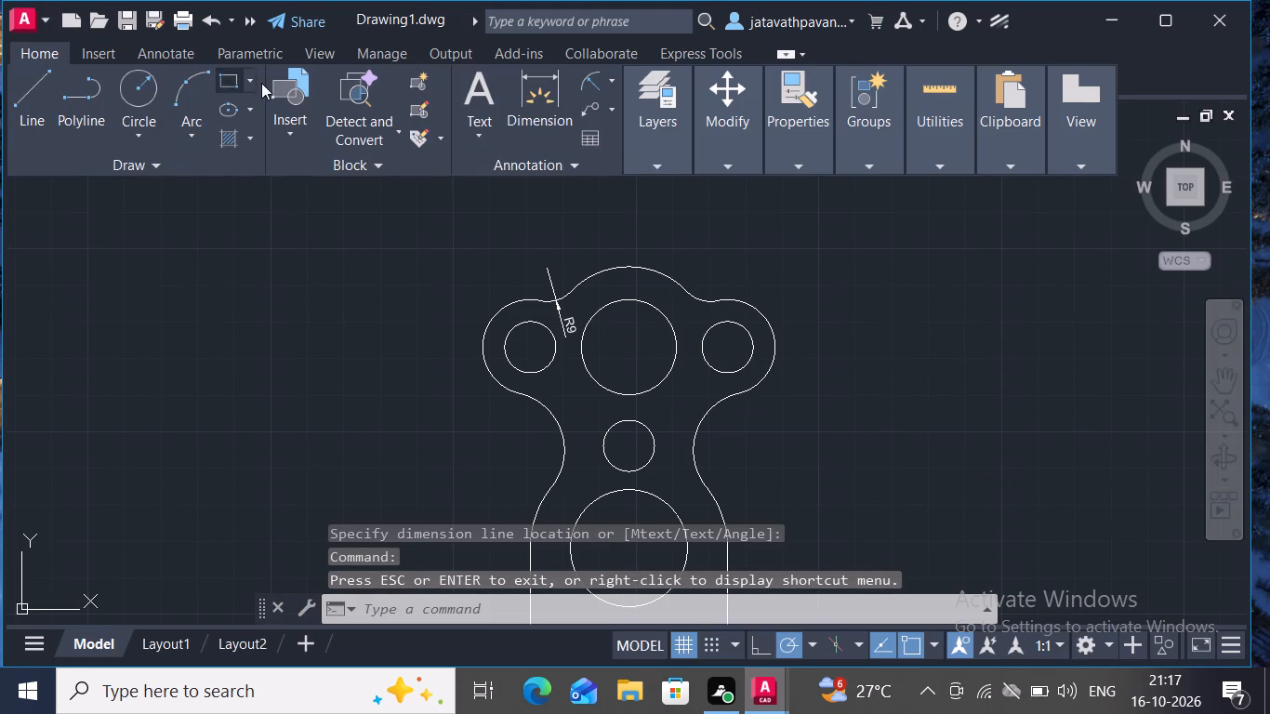
click(610, 86)
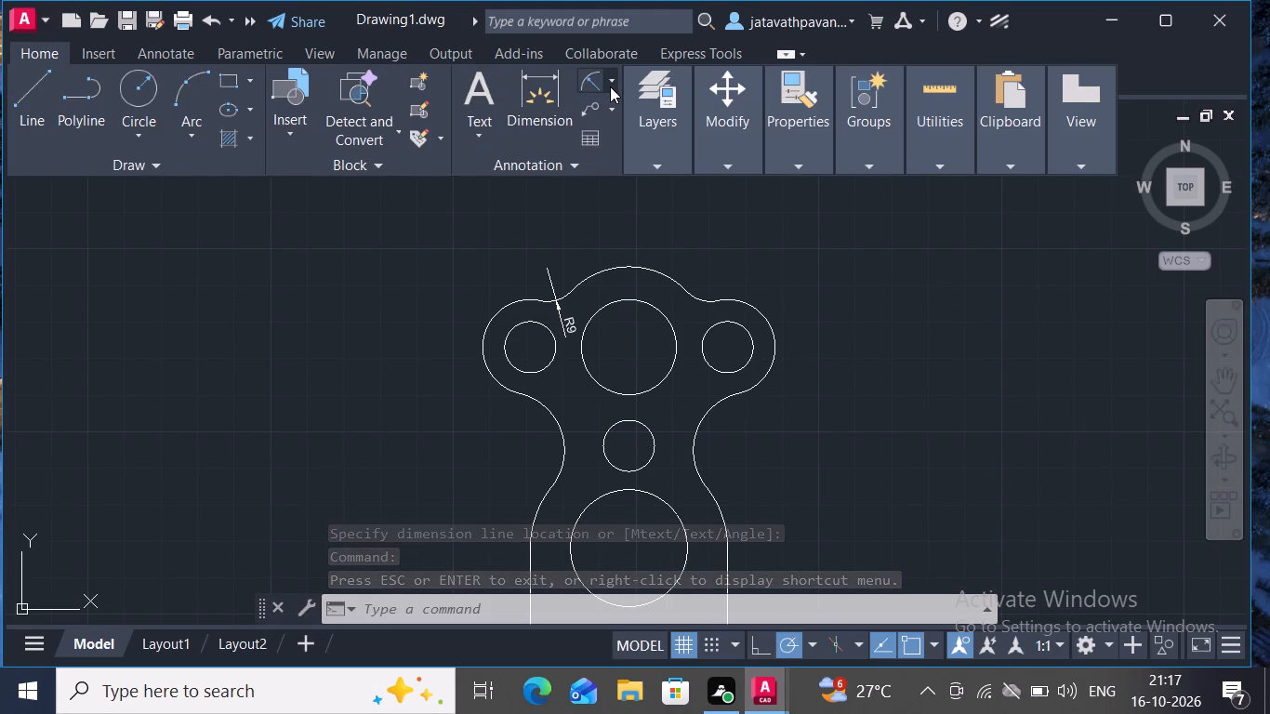
click(628, 297)
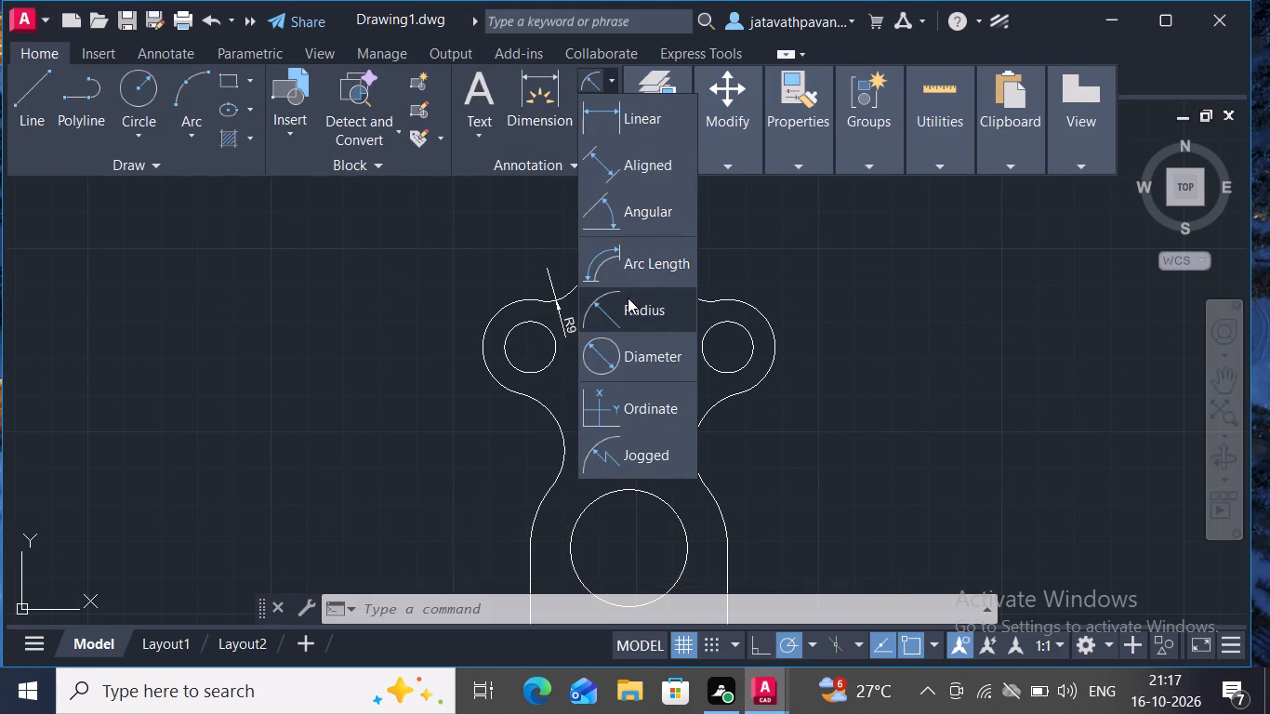
click(593, 273)
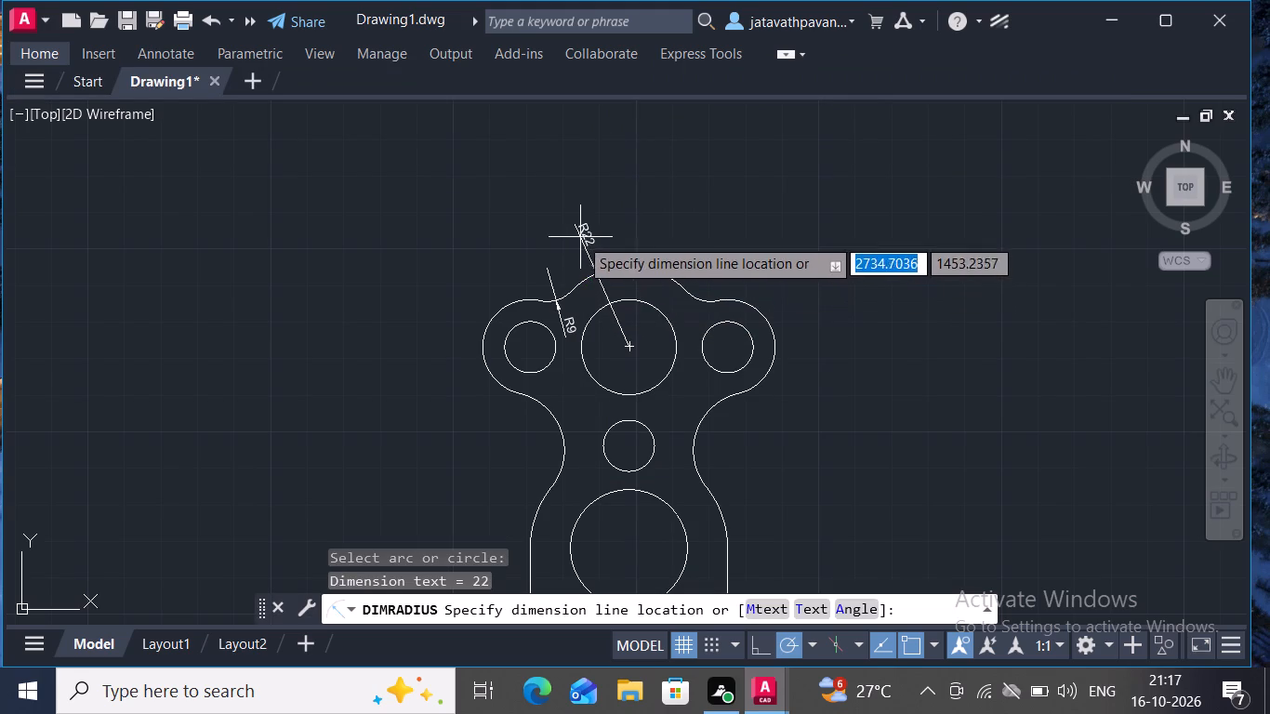
click(562, 209)
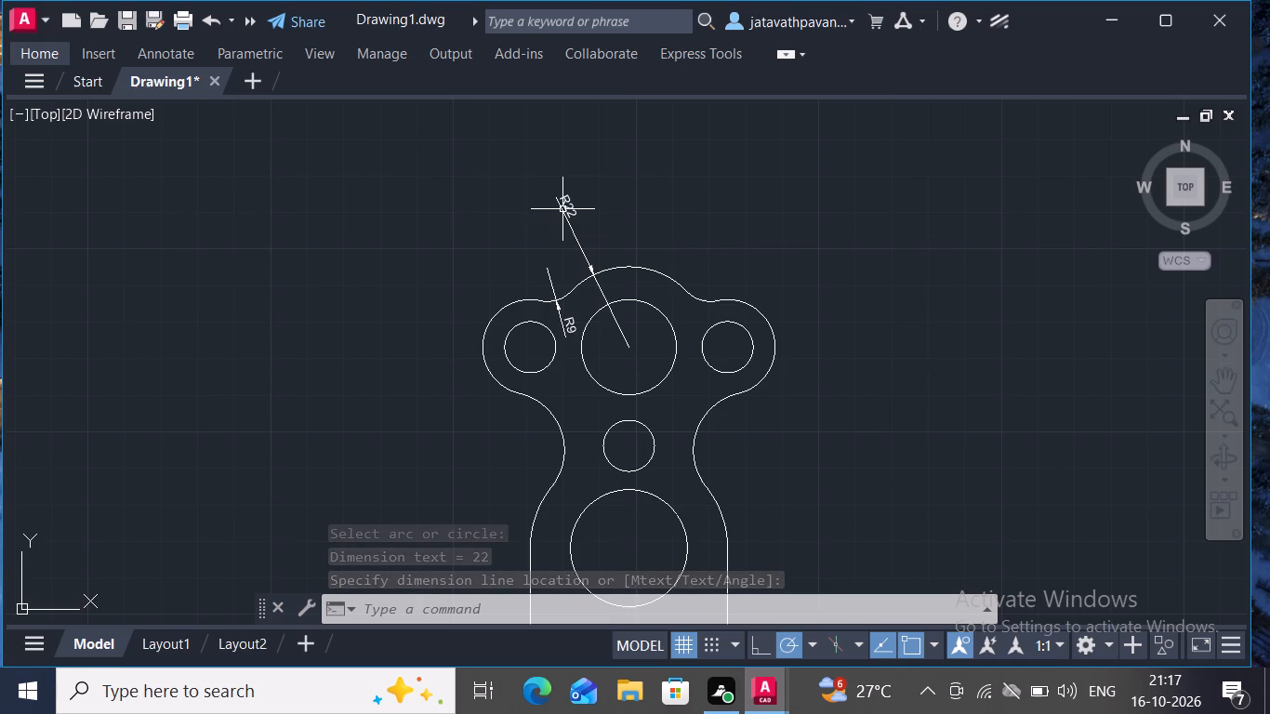
Add a radius dimension to the right lobe's outer arc, with its text outside to the right of the part.
click(58, 55)
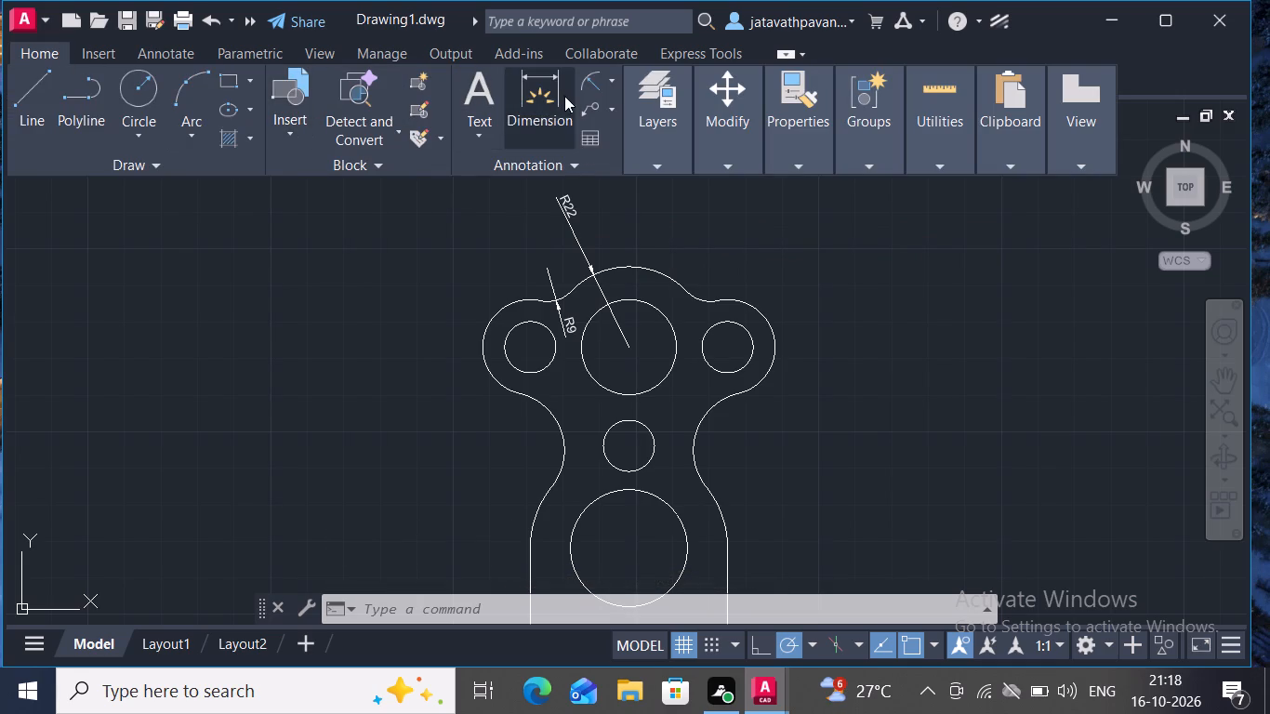
click(589, 87)
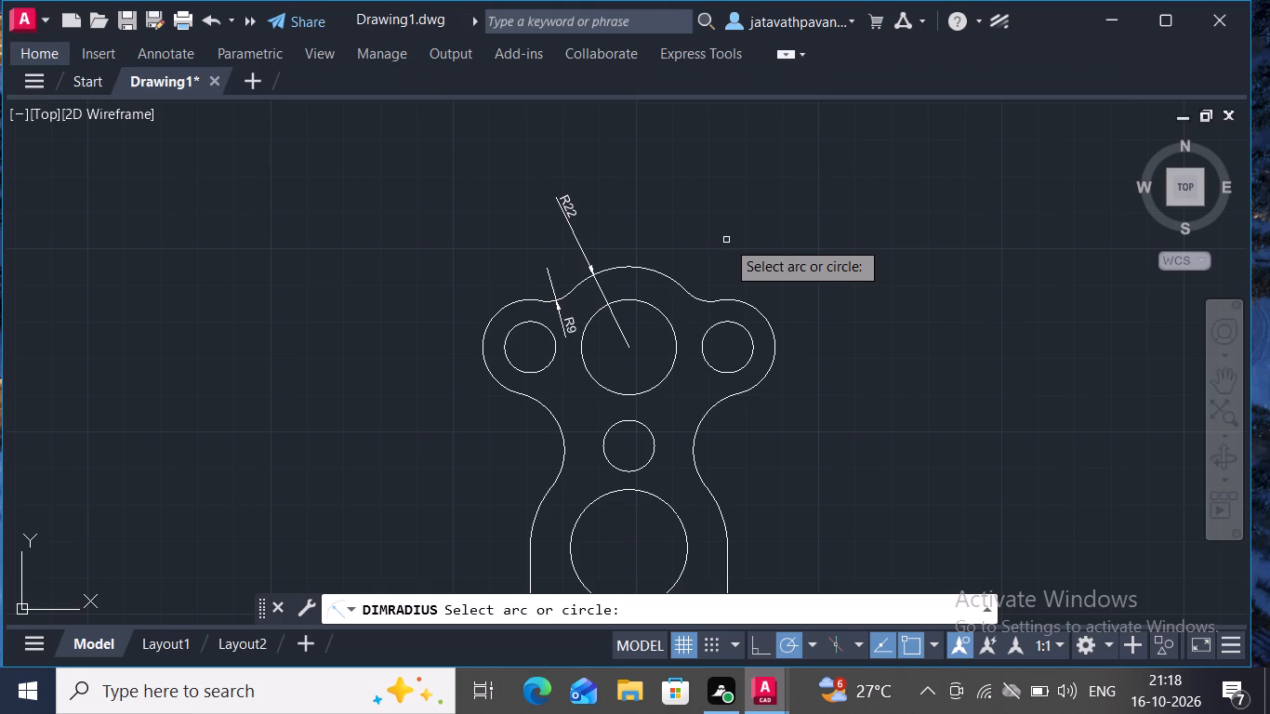
drag(775, 356, 784, 356)
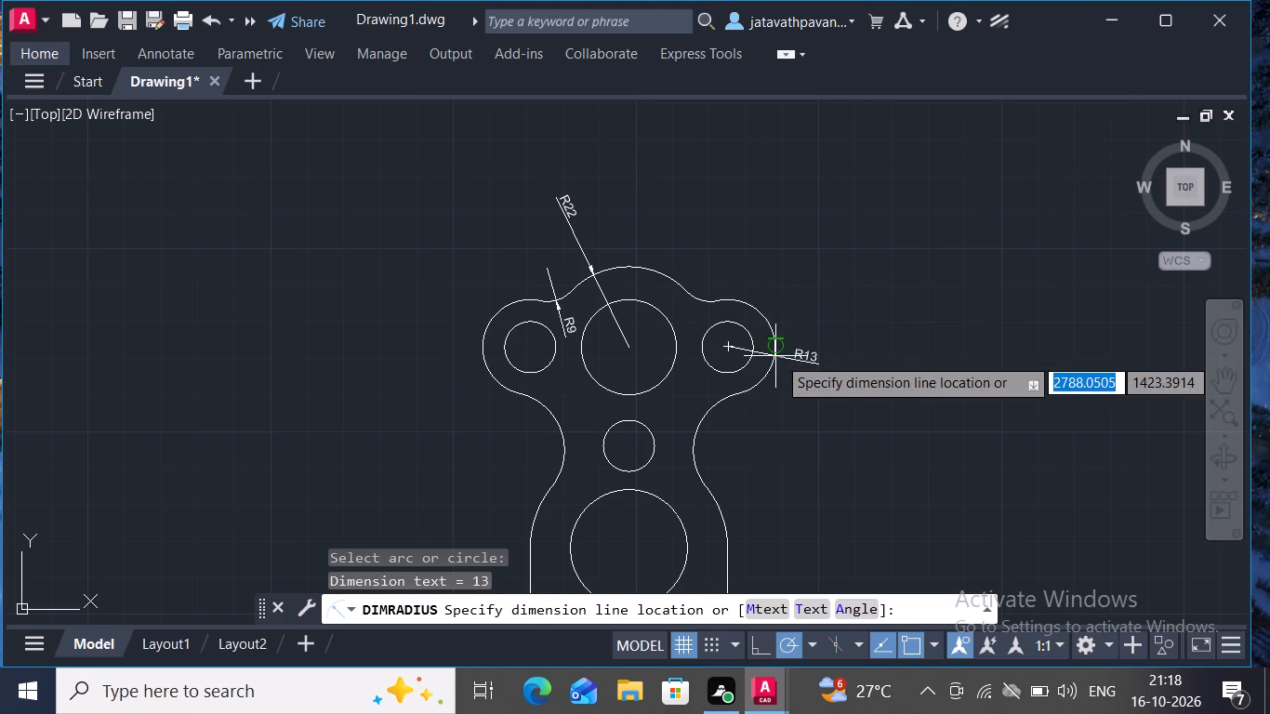
drag(784, 356, 854, 356)
click(854, 356)
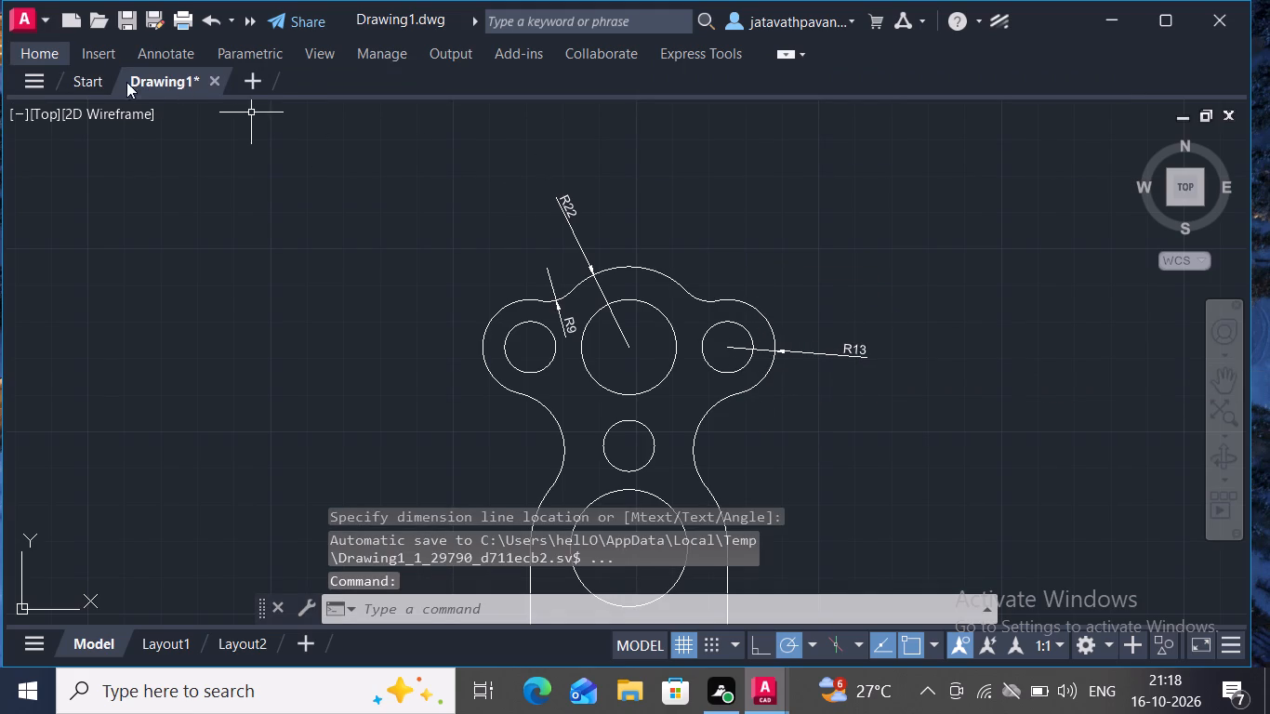
Add a radius dimension to the left shoulder arc beside the large lower circle, with its text outside to the upper left.
click(29, 46)
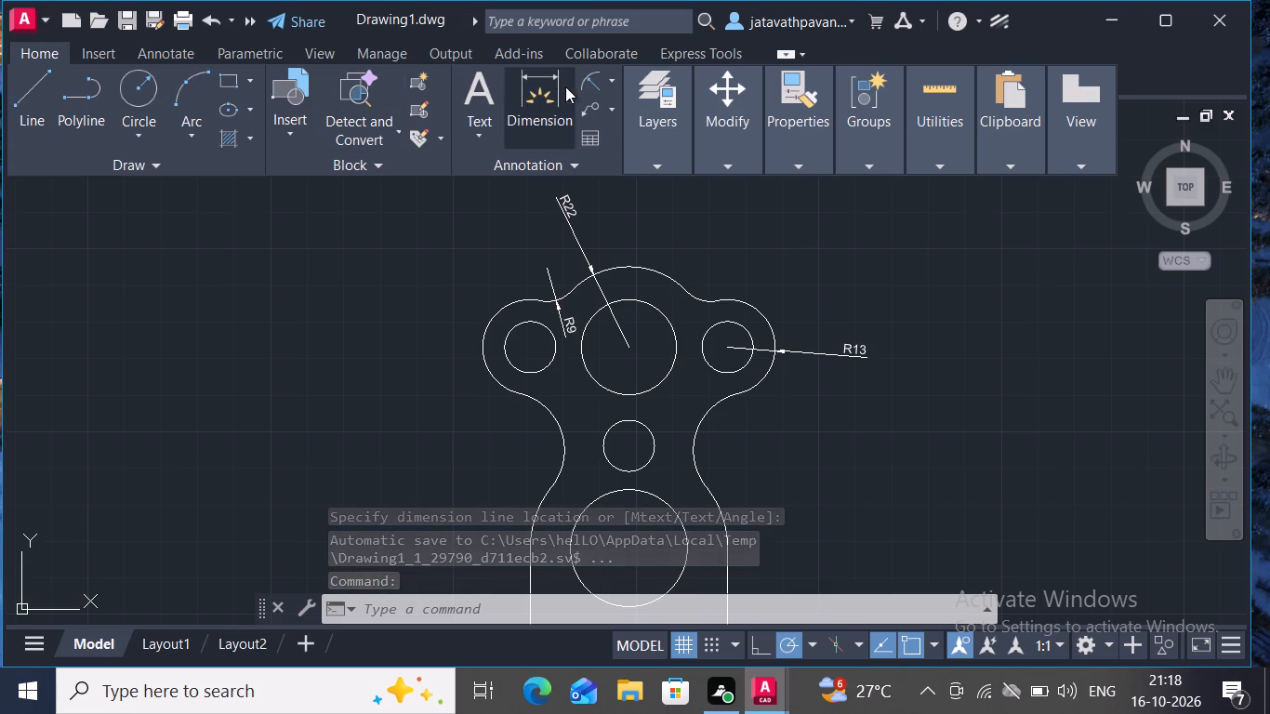
click(581, 81)
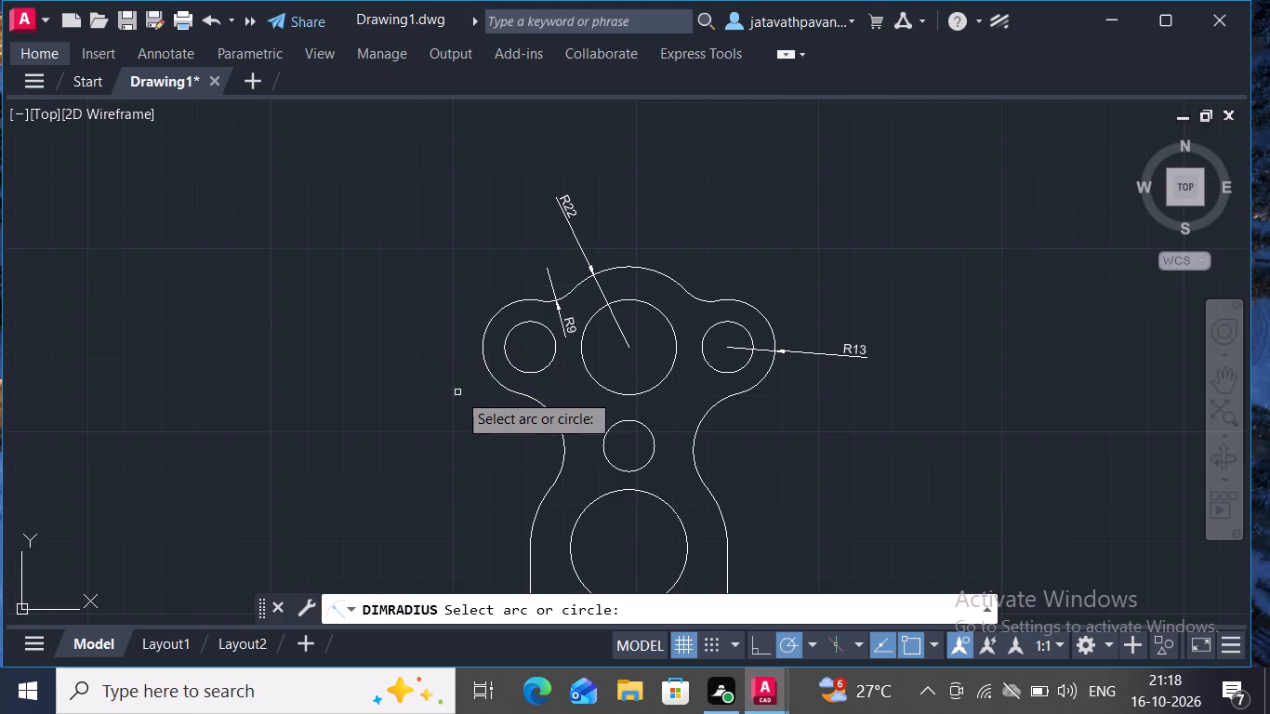
click(537, 504)
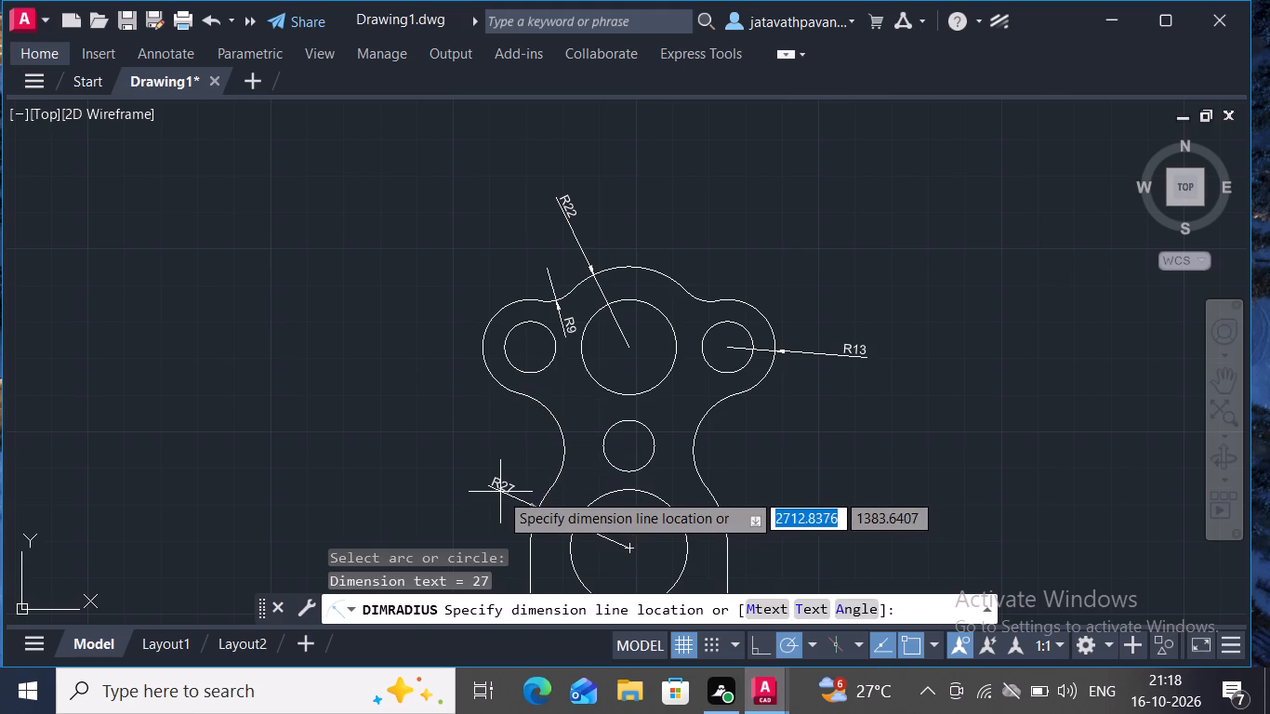
click(466, 471)
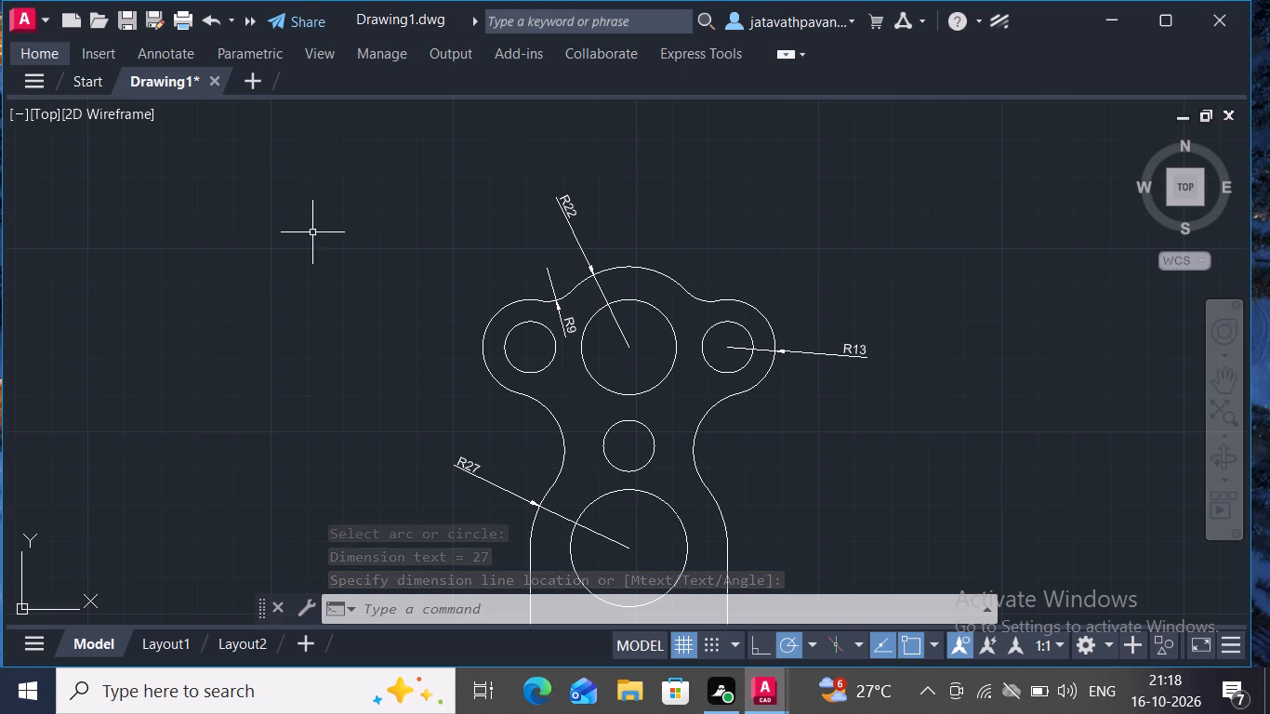
Add a radius dimension to the right concave waist arc, with its text inside the body beside the small centre circle.
click(48, 49)
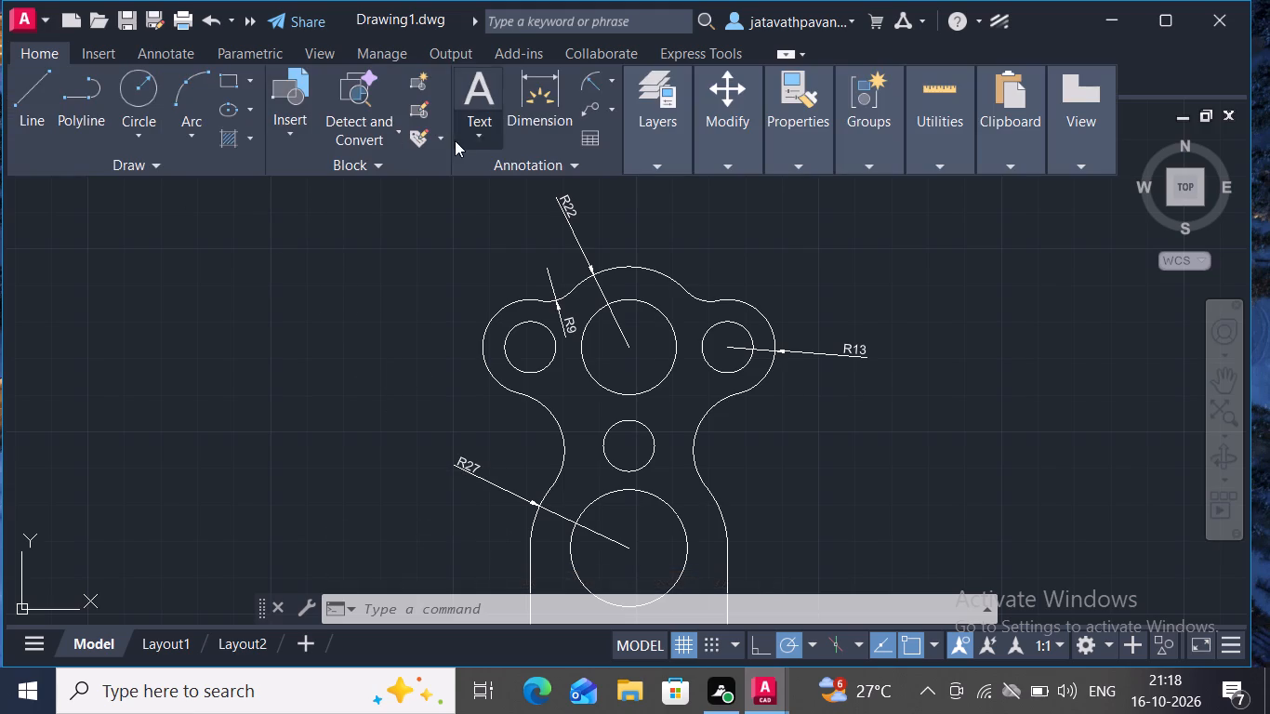
click(586, 82)
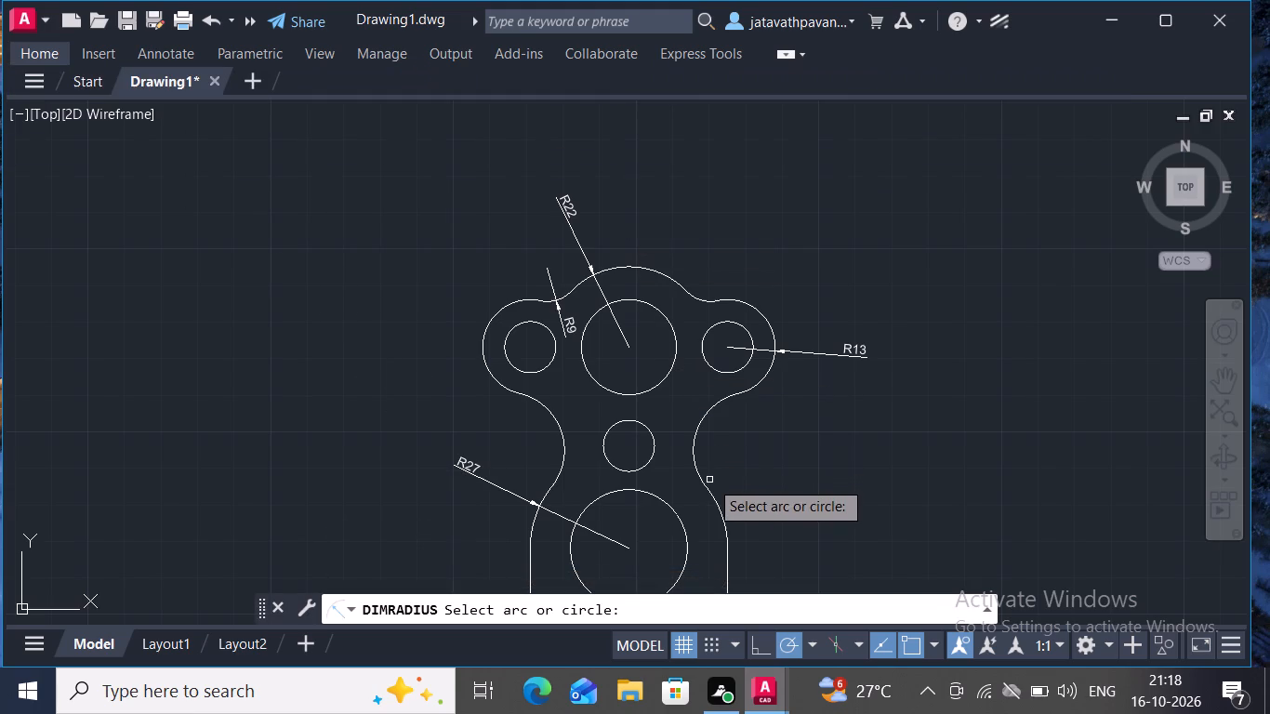
click(706, 486)
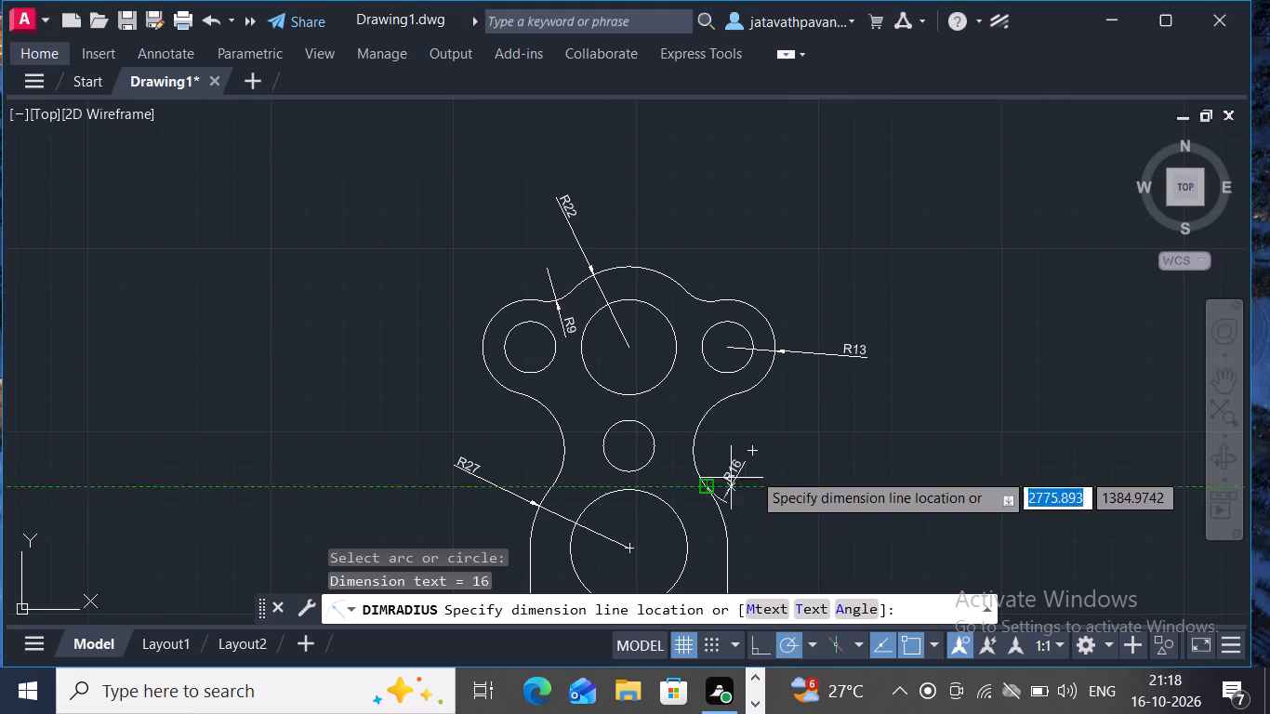
click(670, 474)
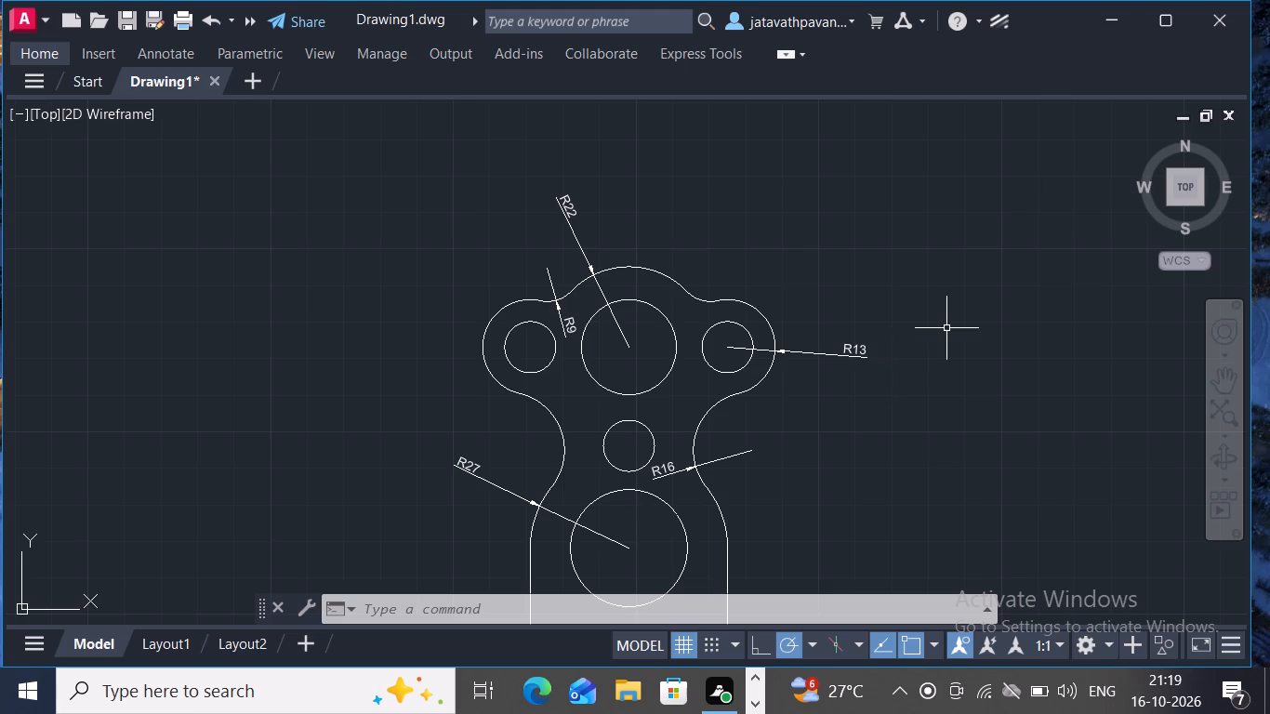
Add a radius dimension to the right base fillet, with its text inside the body beside the slot.
ctrl+scroll(946, 328, down, 1)
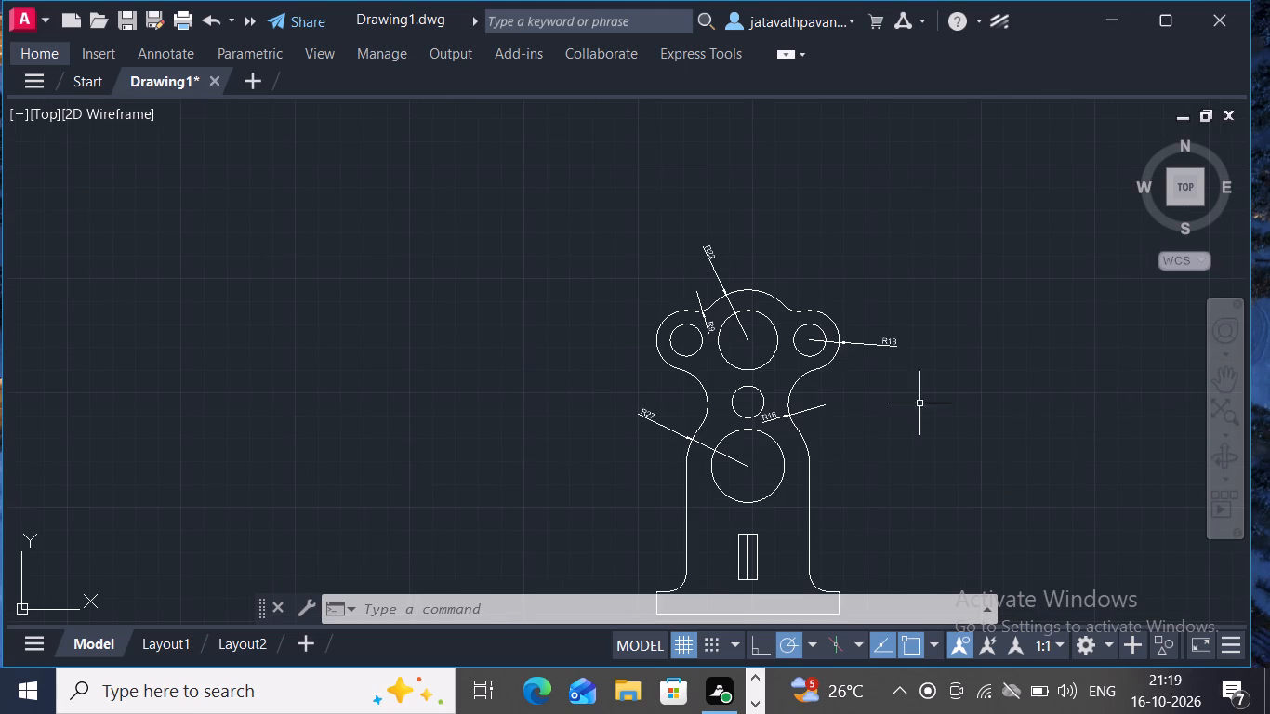
click(37, 48)
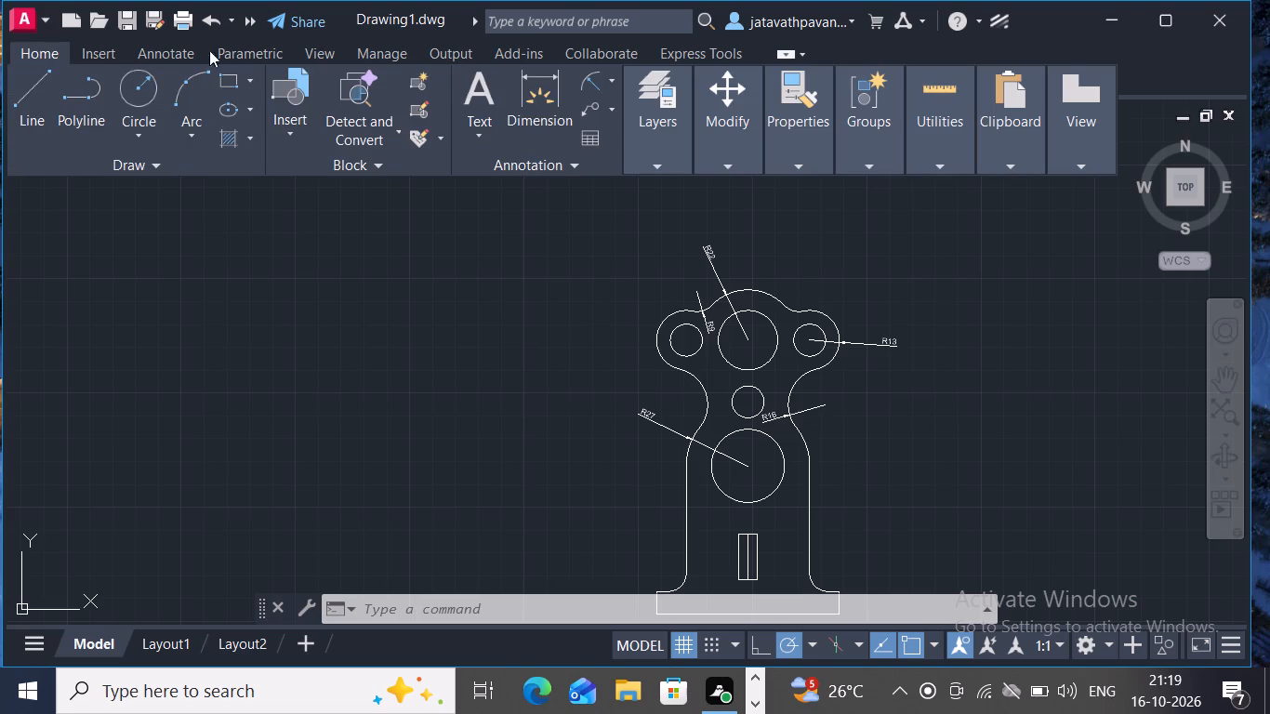
click(589, 83)
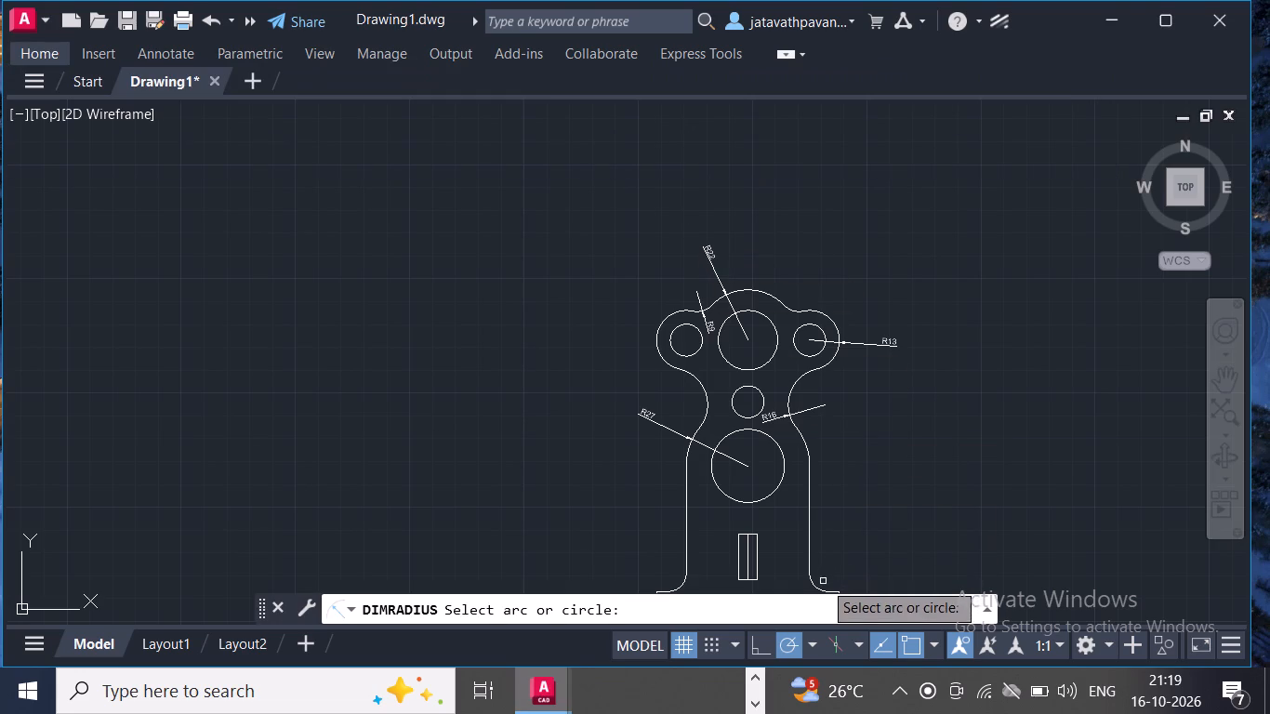
drag(820, 588, 857, 559)
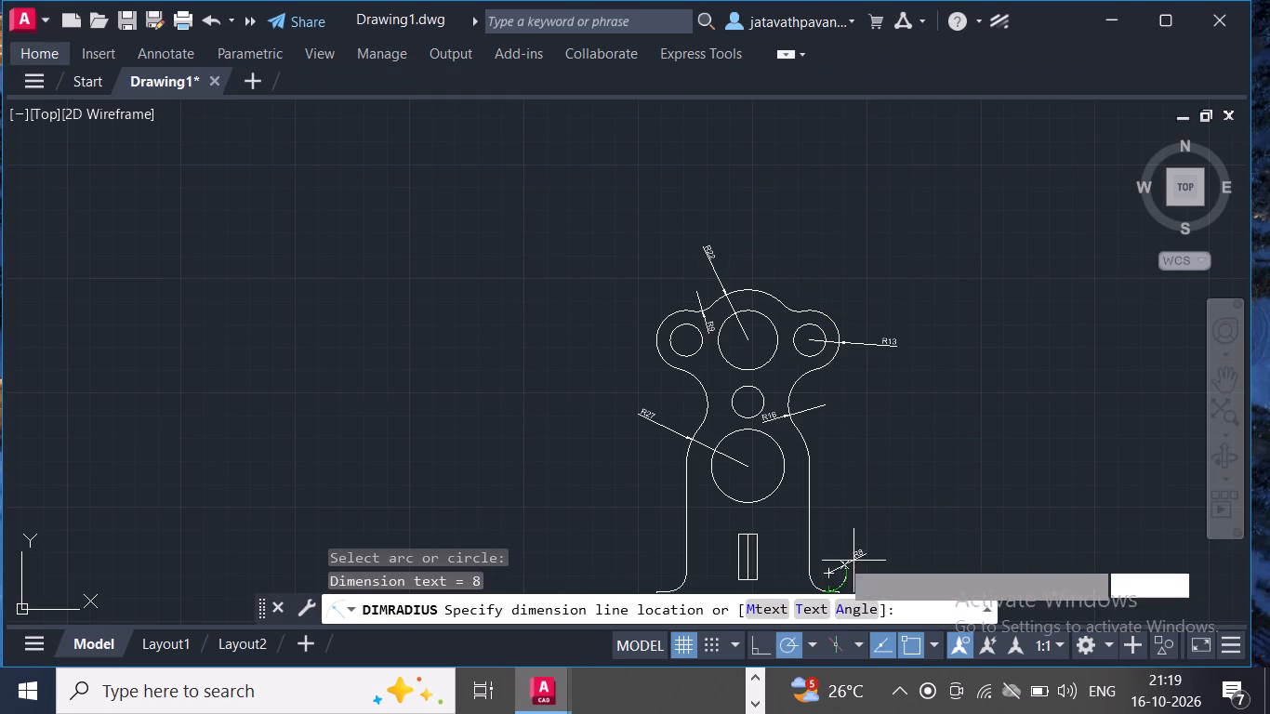
drag(857, 559, 789, 578)
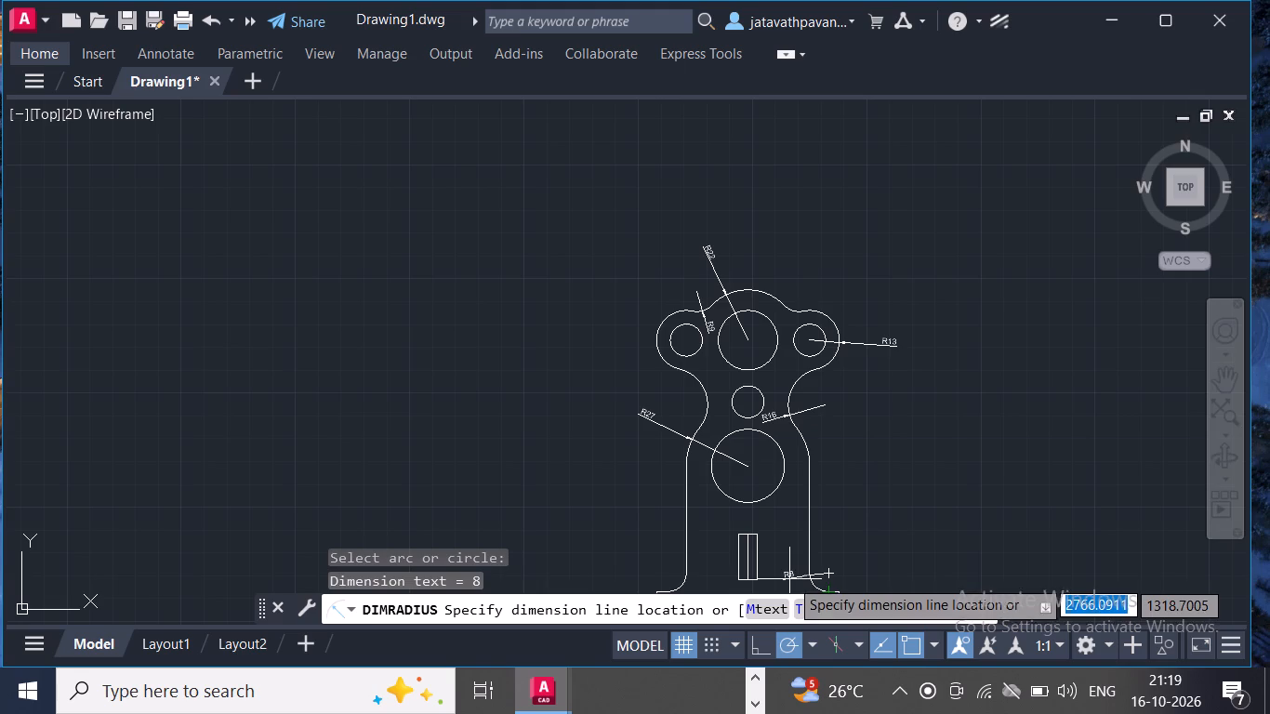
drag(789, 578, 787, 583)
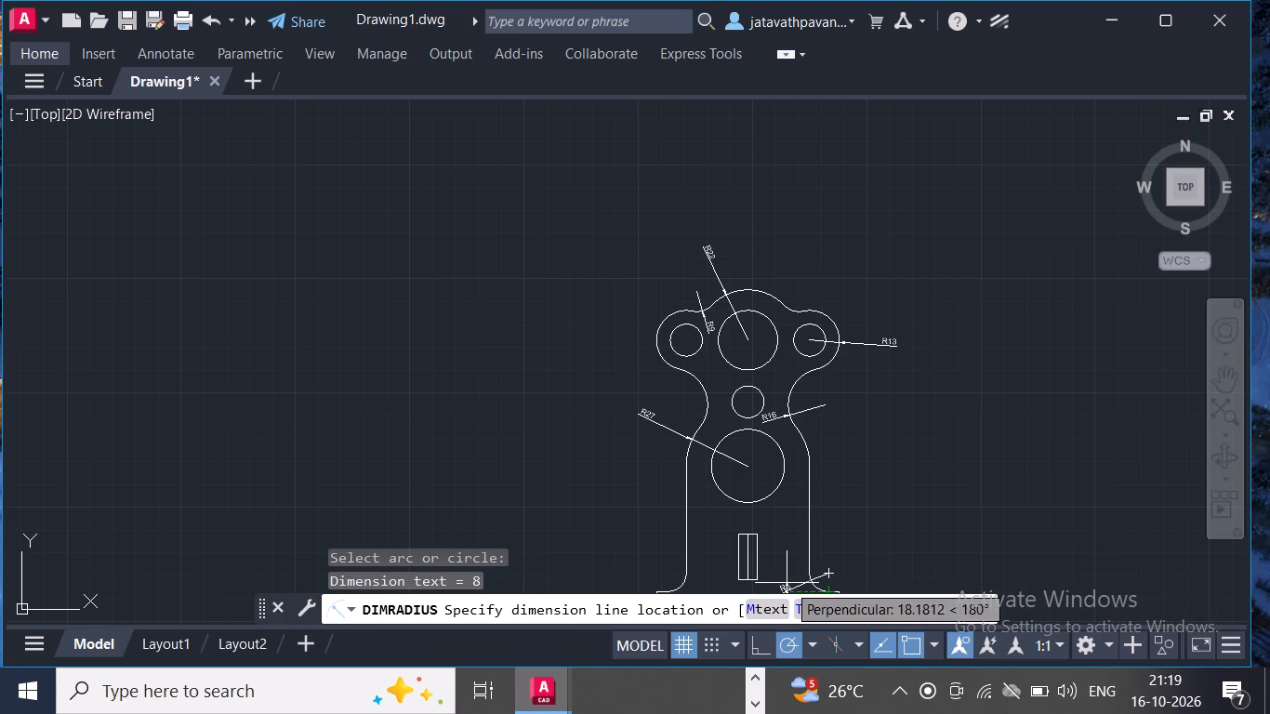
click(787, 583)
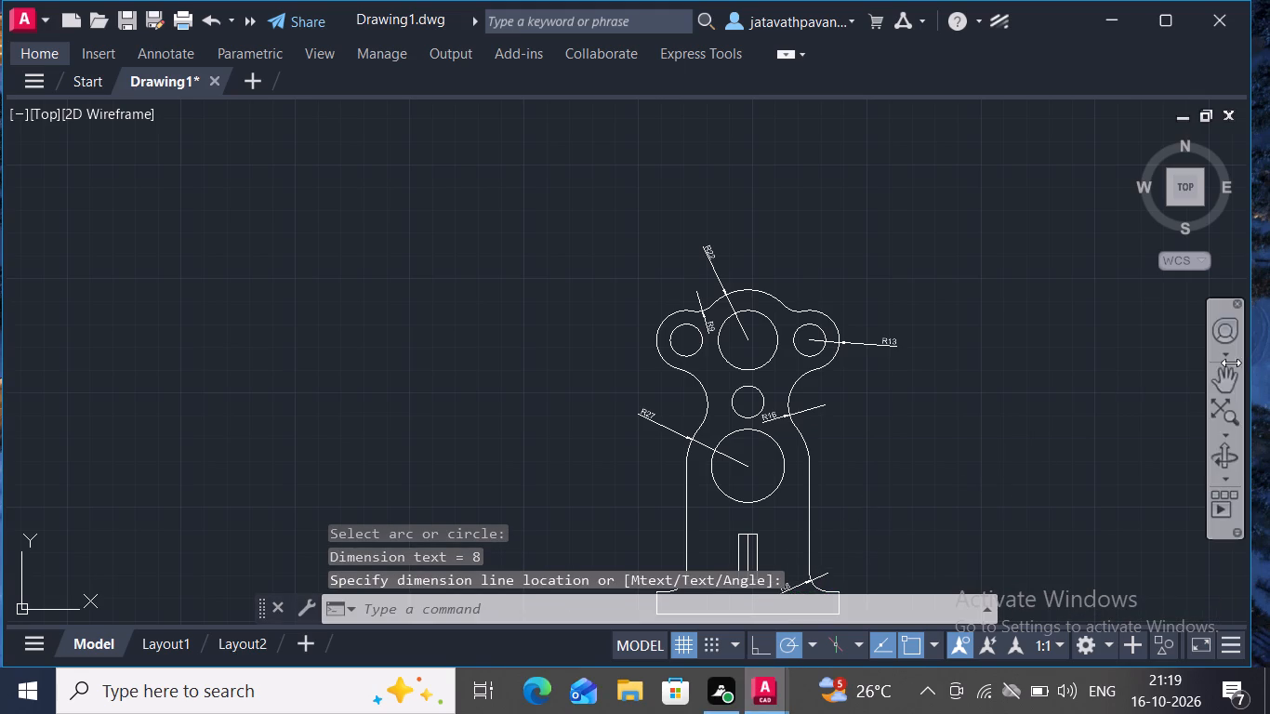
Add a diameter dimension to the large lower circle, with its text inside the circle, below and right of its centre.
click(1227, 380)
drag(1227, 380, 1066, 353)
drag(1066, 353, 872, 229)
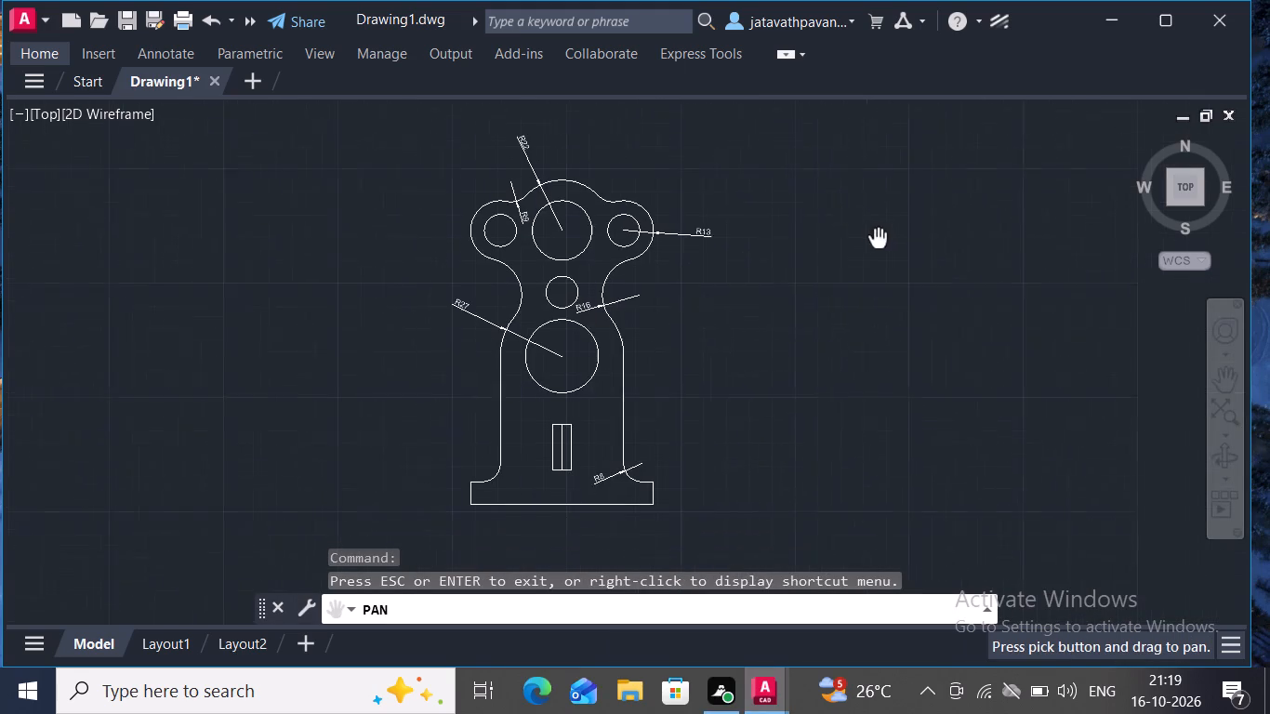
drag(872, 229, 868, 212)
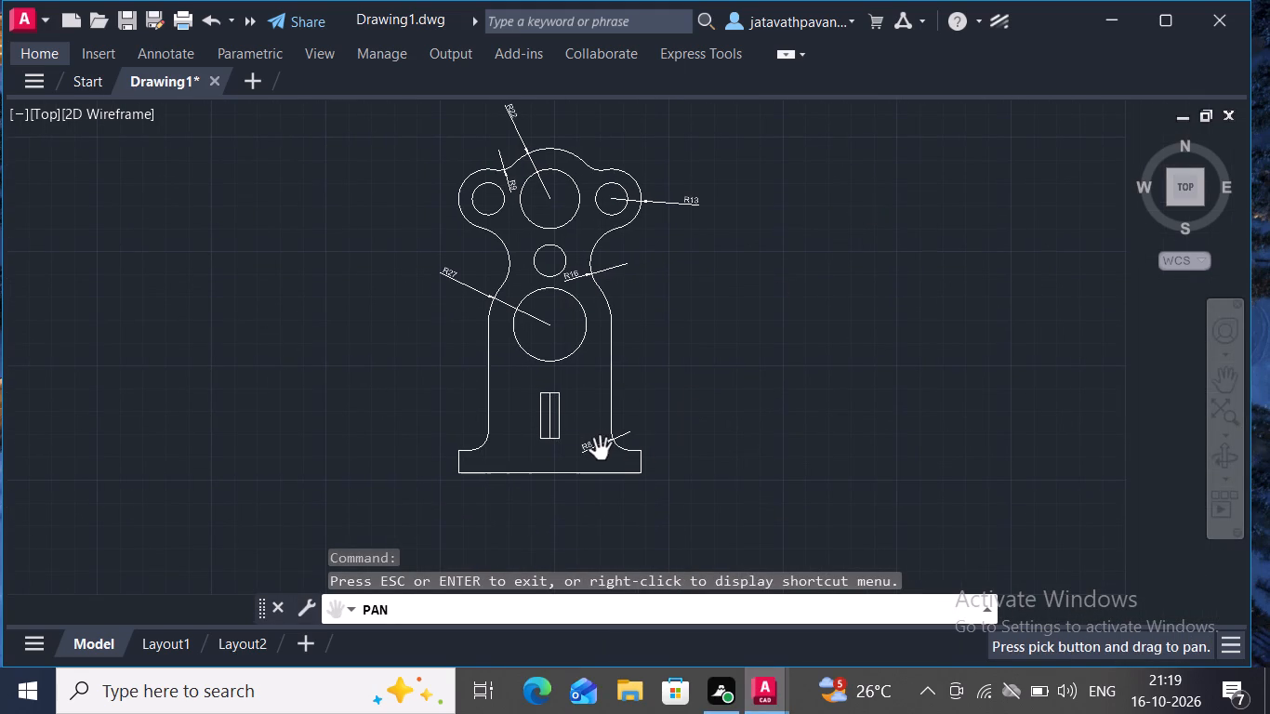
ctrl+scroll(601, 450, up, 2)
ctrl+scroll(601, 450, down, 2)
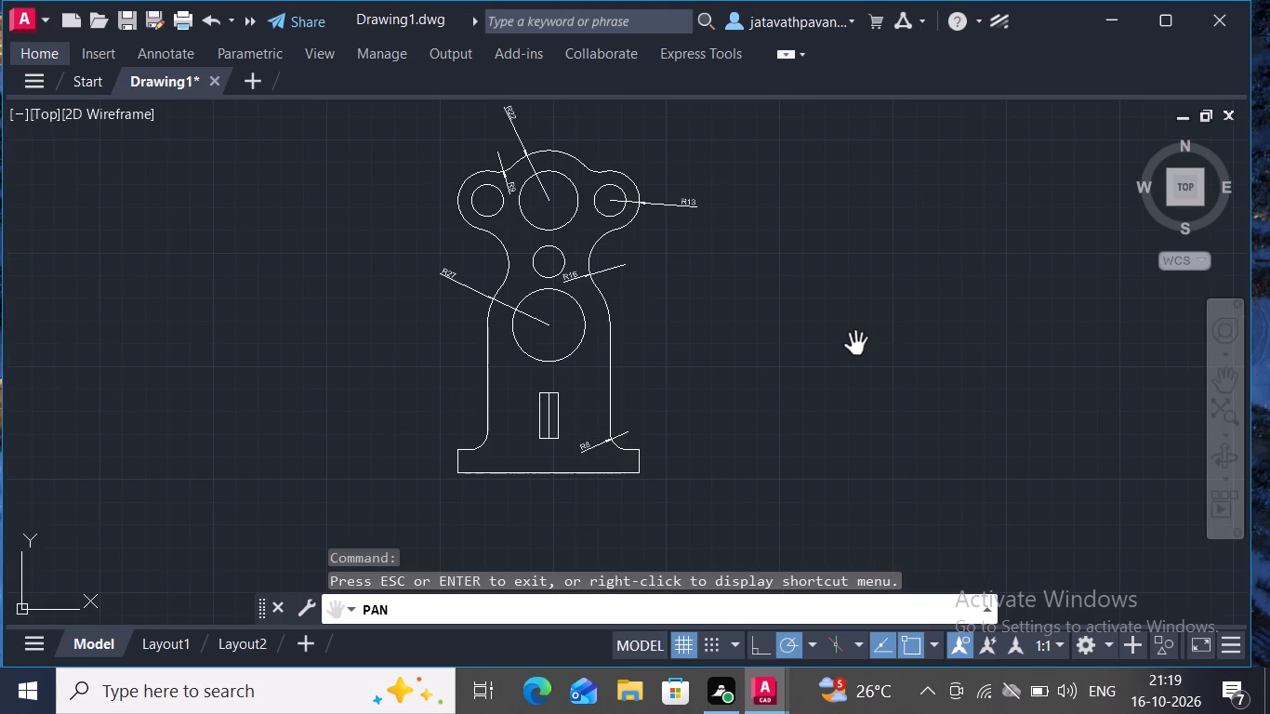
key(Escape)
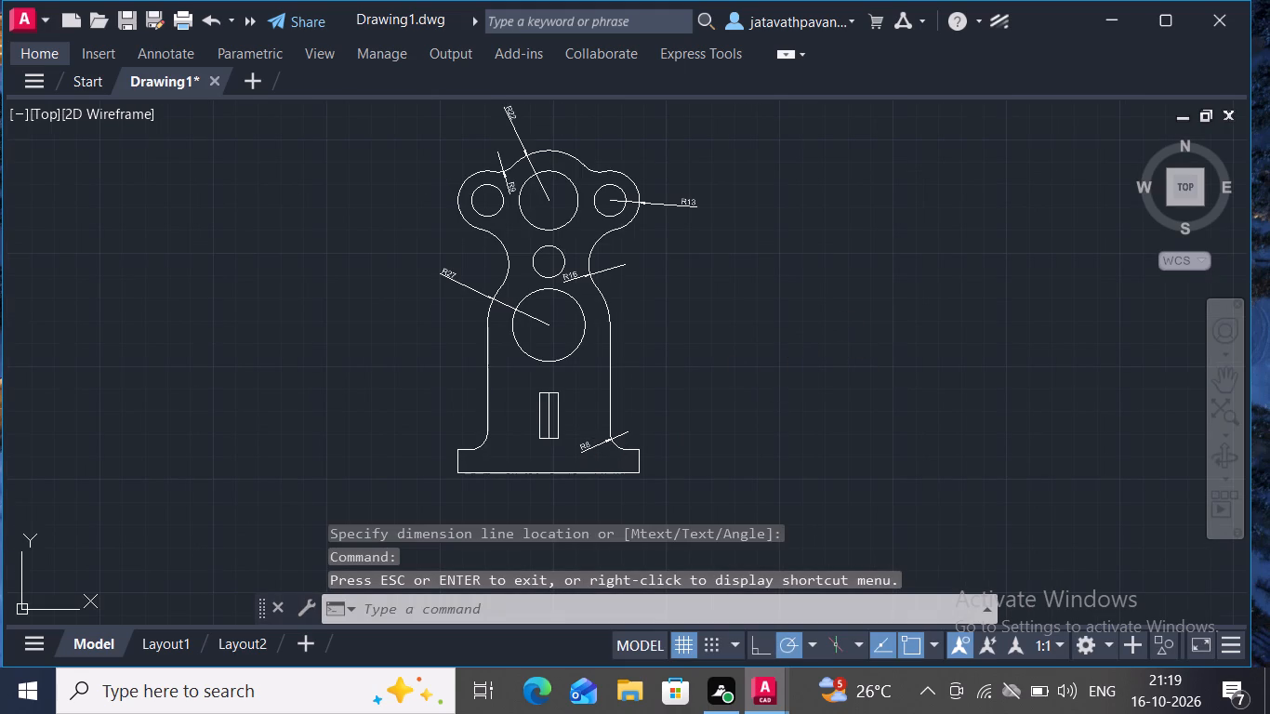
click(33, 50)
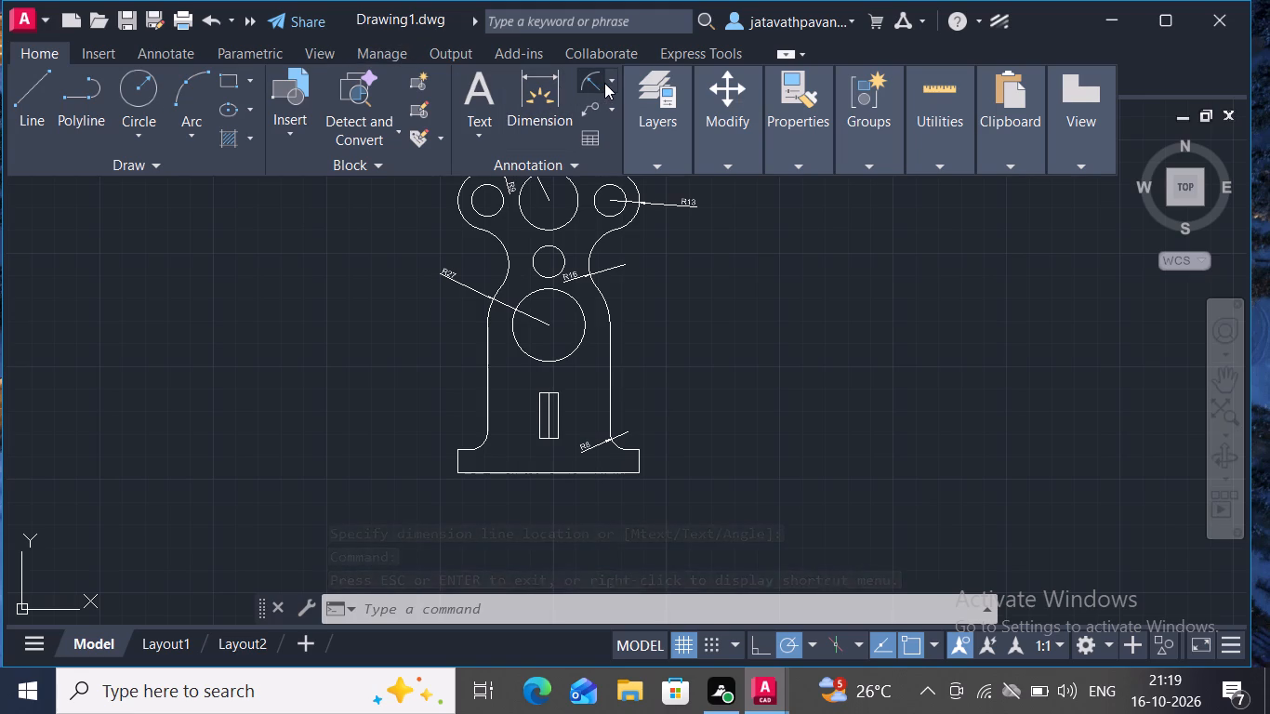
click(604, 83)
click(607, 81)
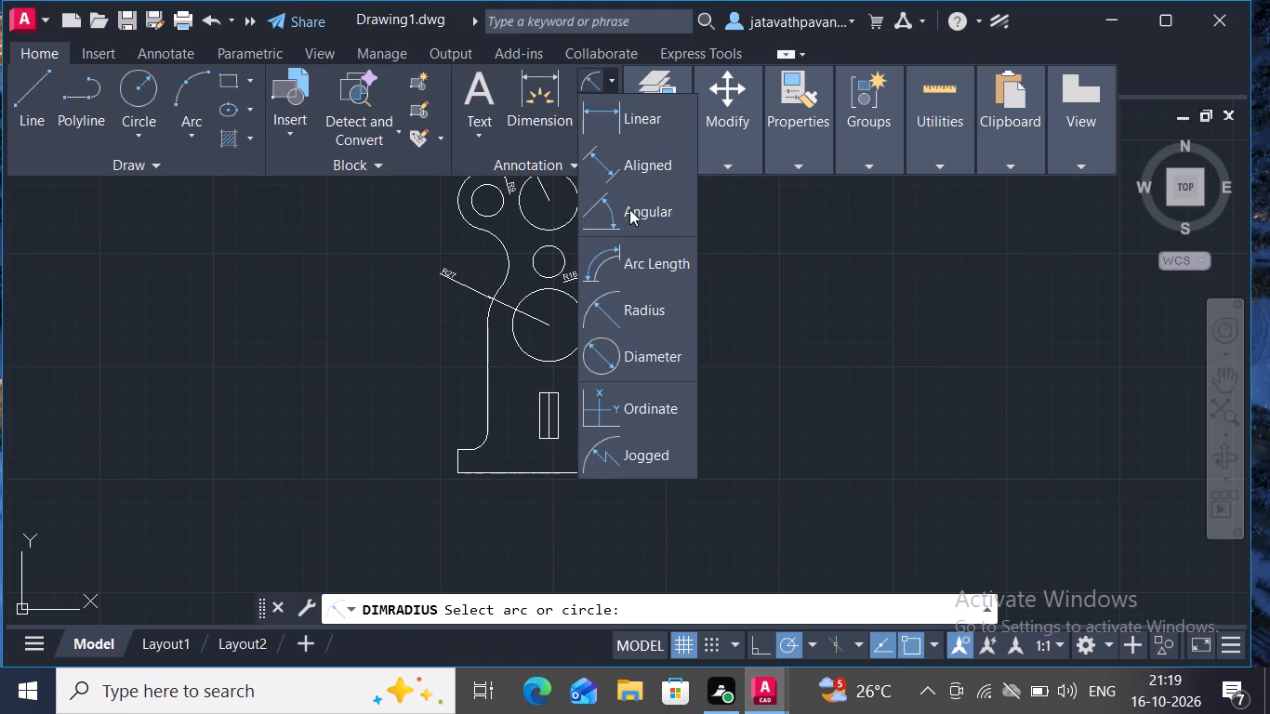
click(635, 349)
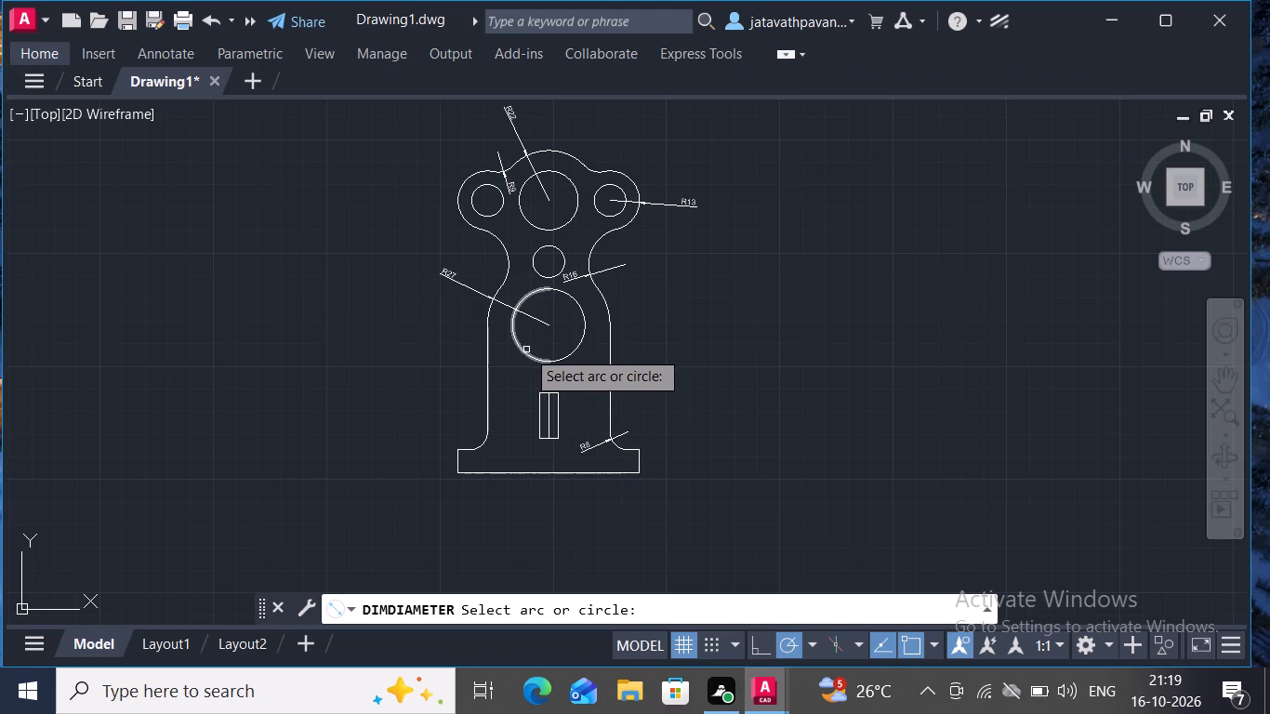
click(526, 350)
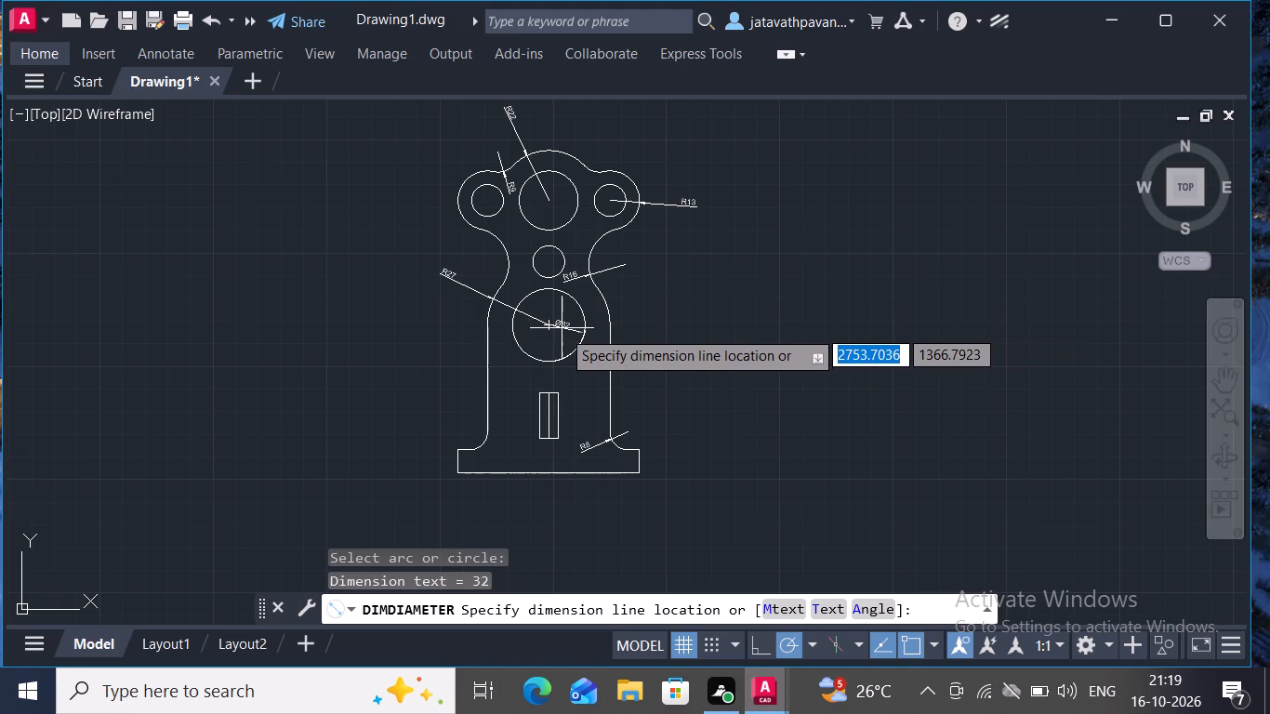
click(559, 337)
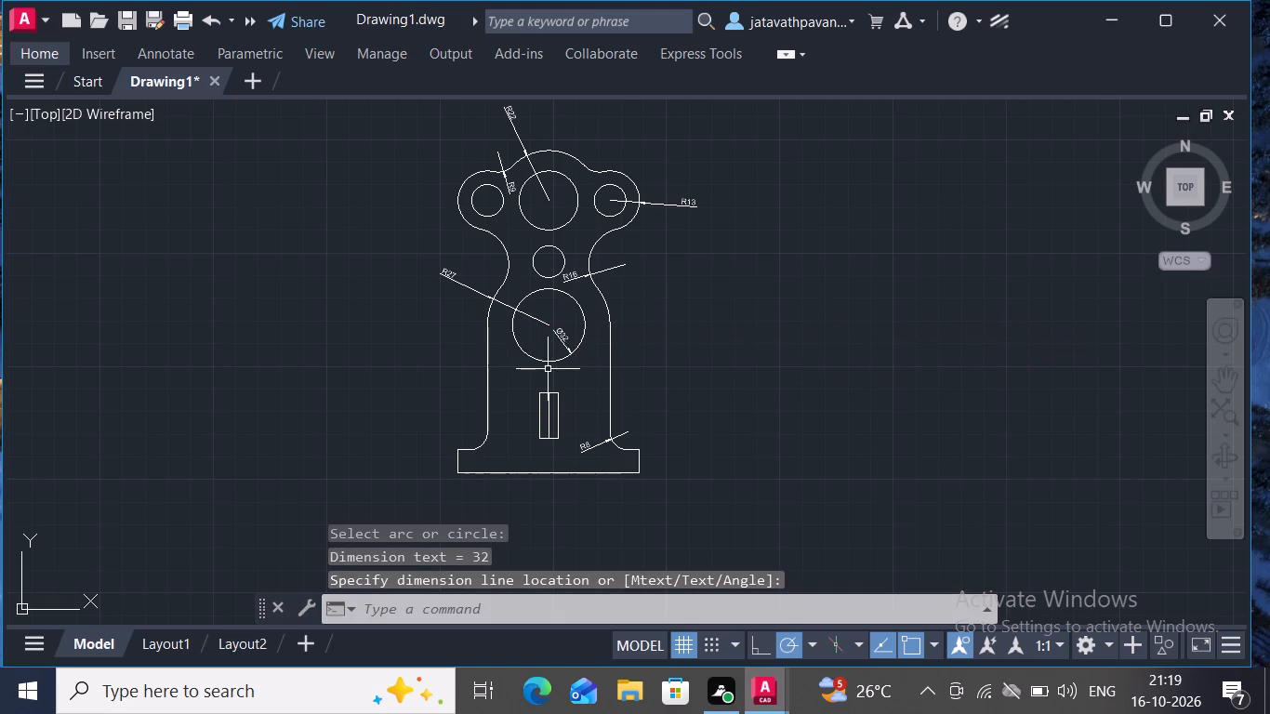
Add a diameter dimension to the large top circle, with its text just outside the circle to the lower left.
click(45, 48)
click(583, 82)
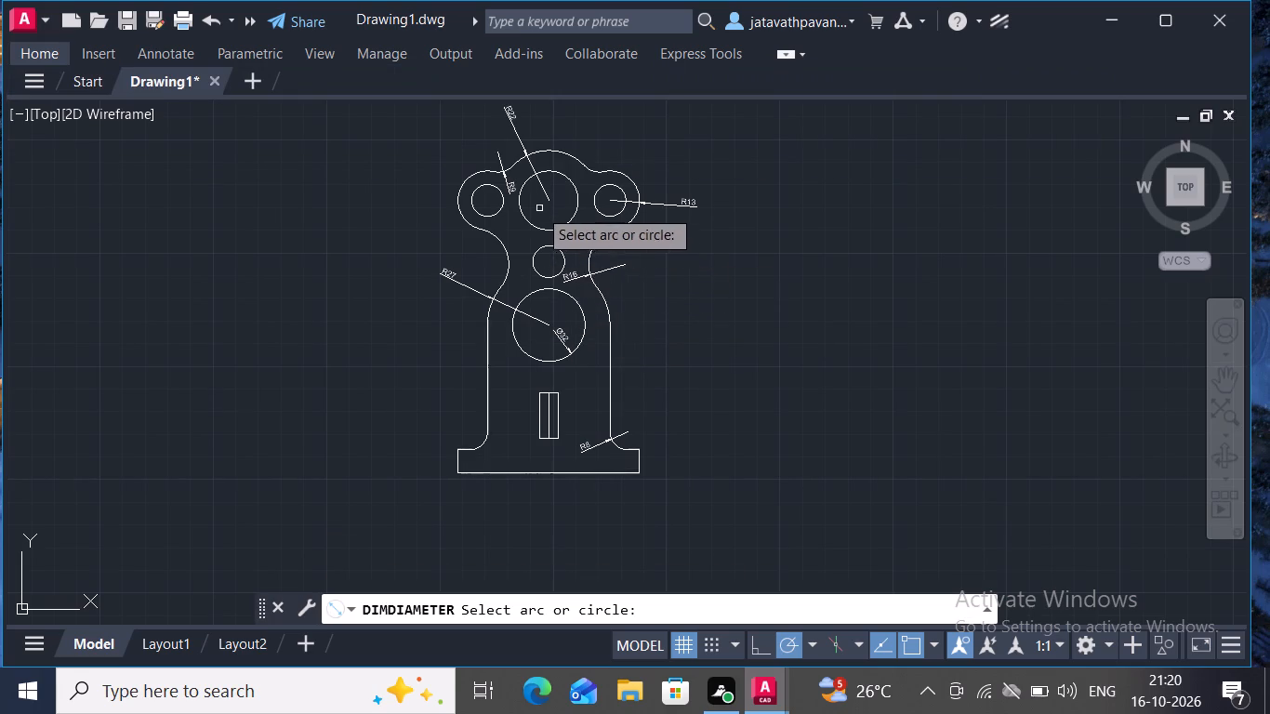
click(549, 230)
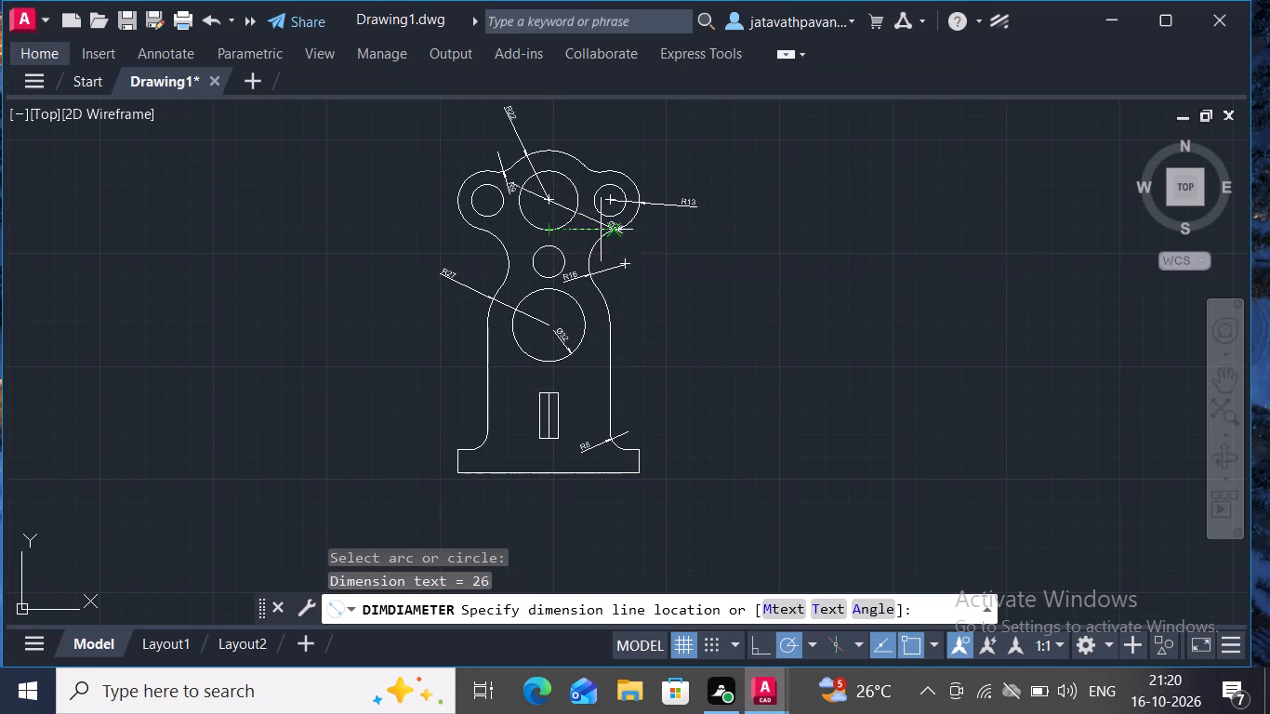
click(529, 239)
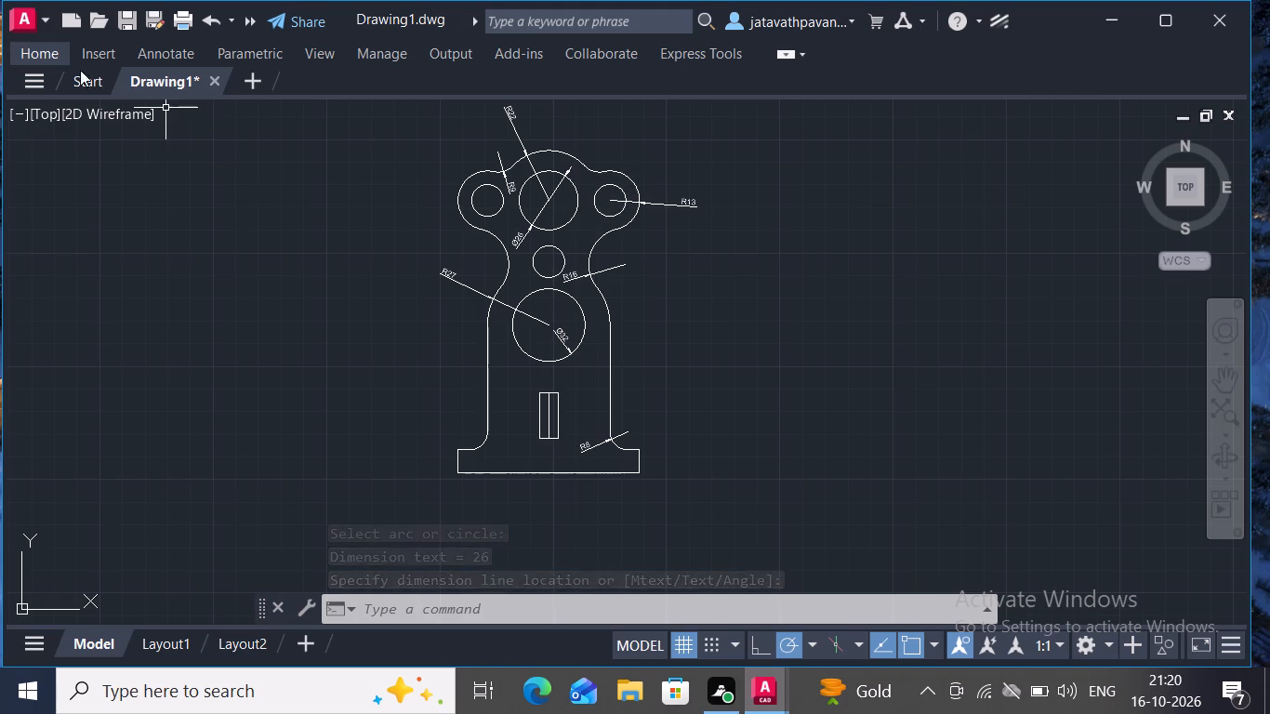
Add a diameter dimension to the small circle in the left lobe, with its text outside the part to the left.
click(48, 49)
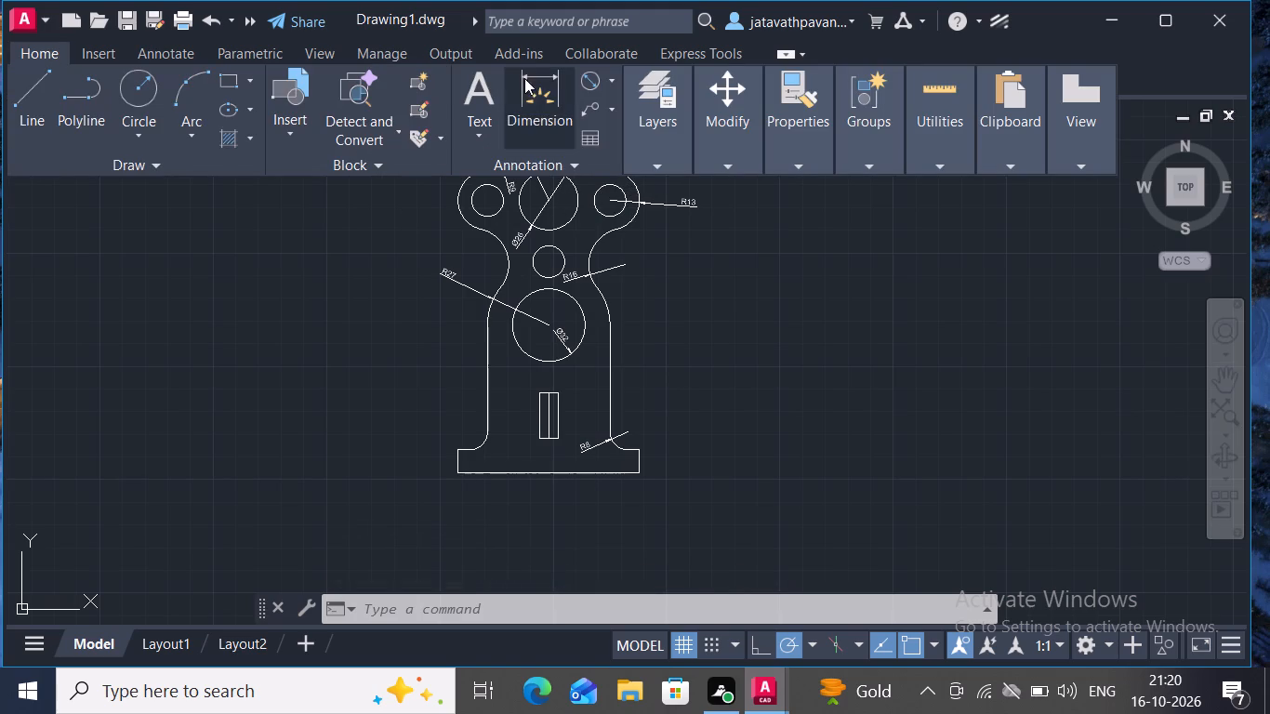
drag(584, 82, 600, 70)
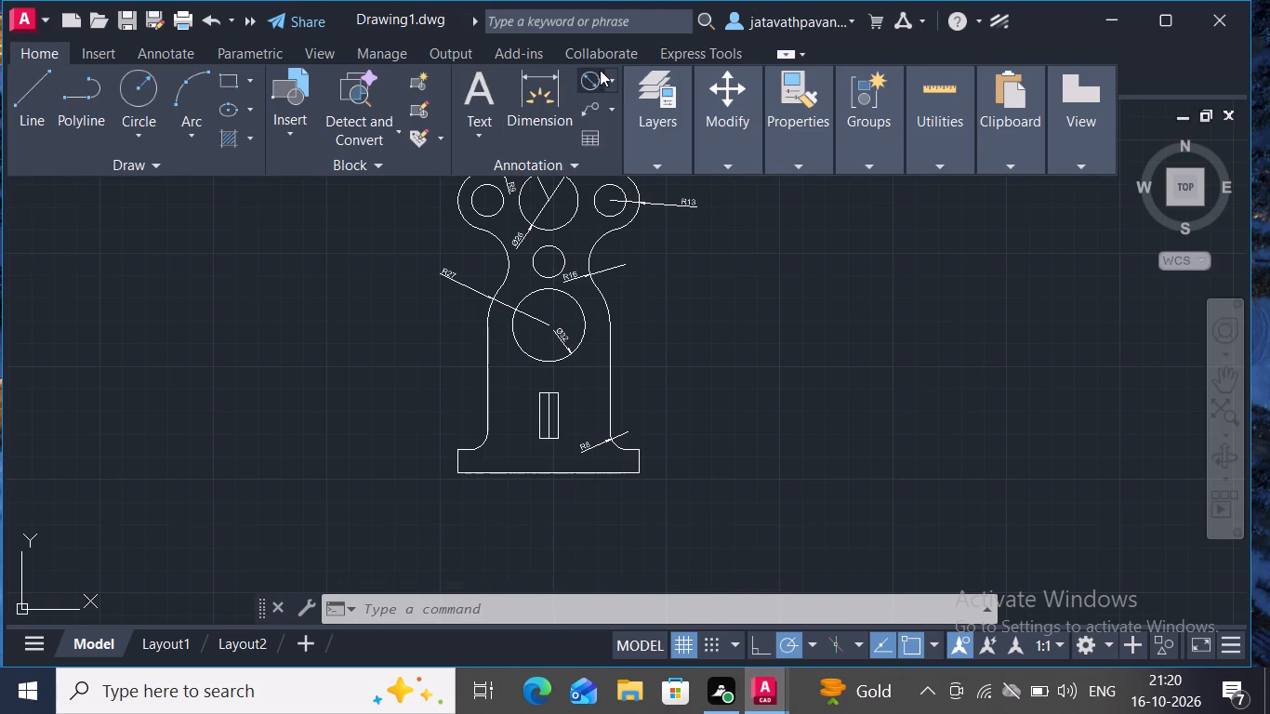
drag(600, 70, 592, 76)
click(592, 76)
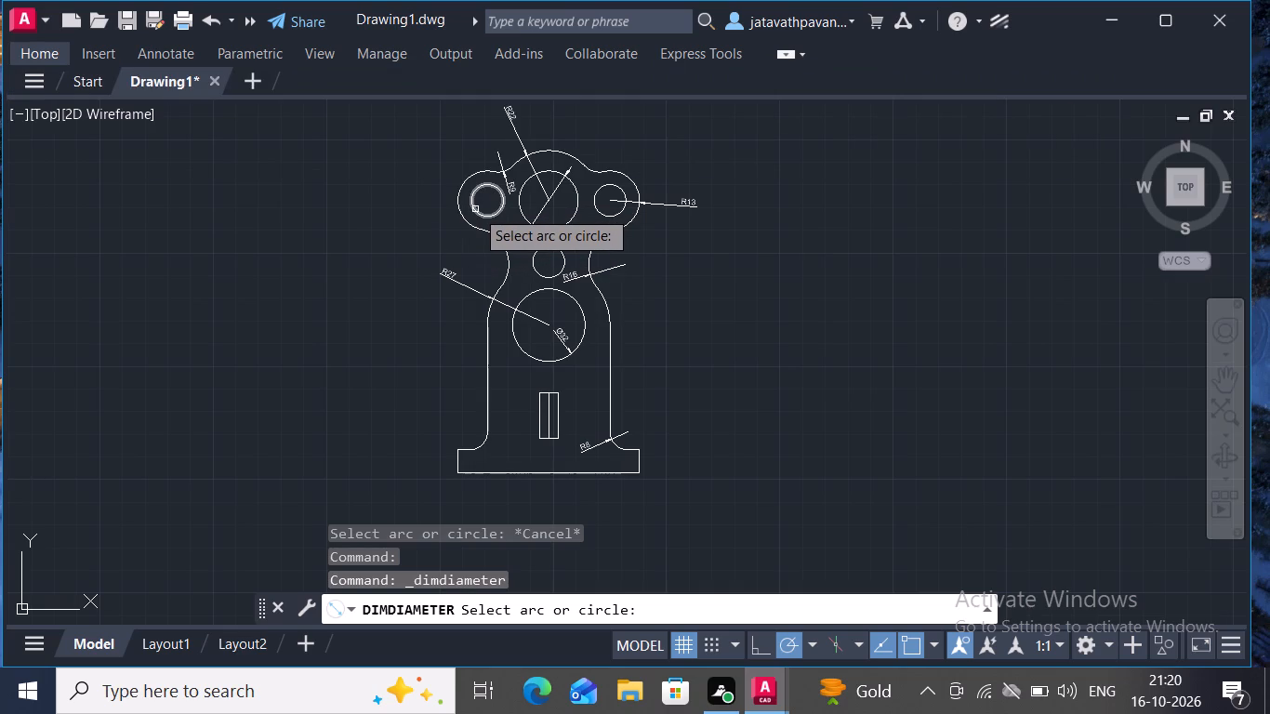
click(475, 209)
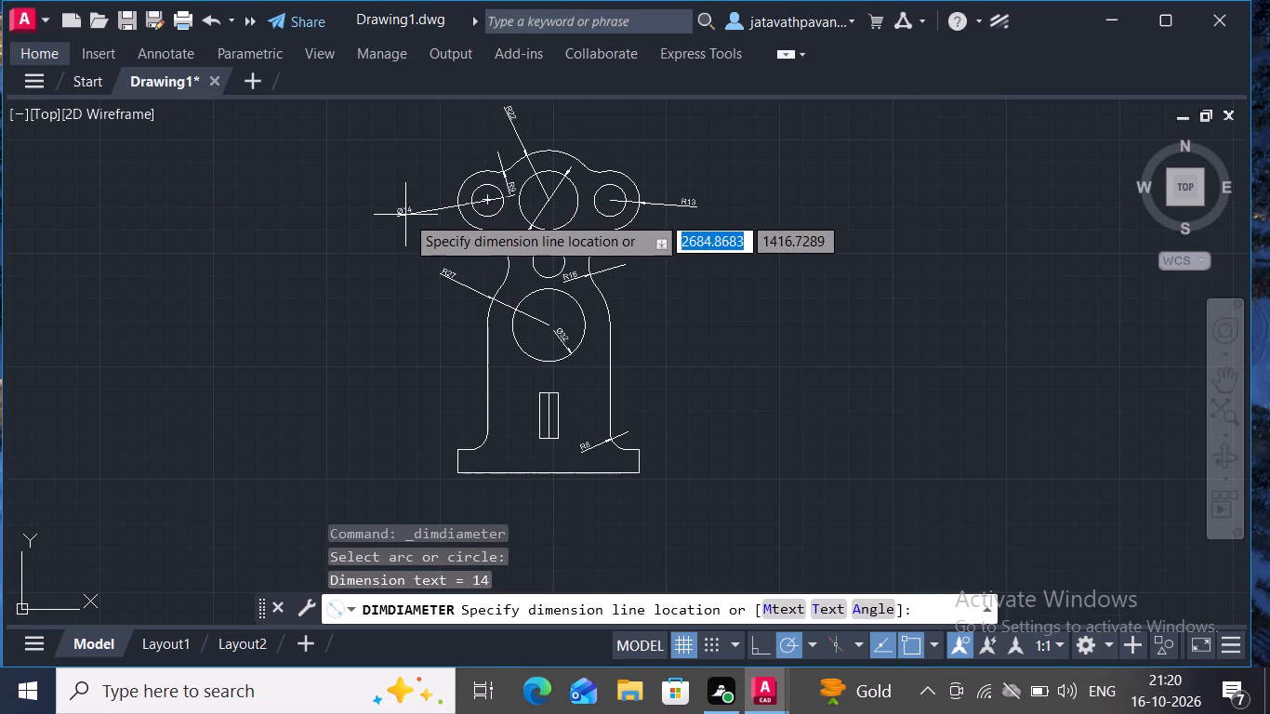
click(399, 214)
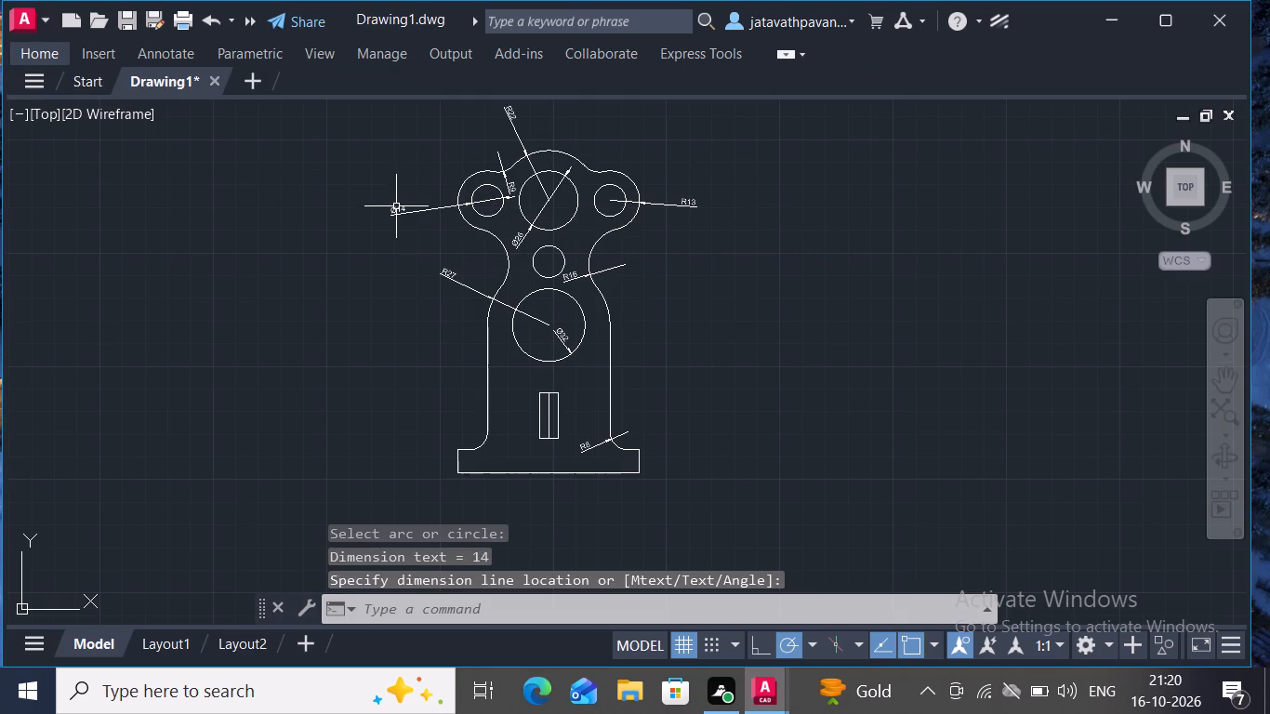
Add the prefix "3-" to the left lobe circle's diameter dimension text, making it read 3-Ø14.
click(396, 206)
double_click(396, 206)
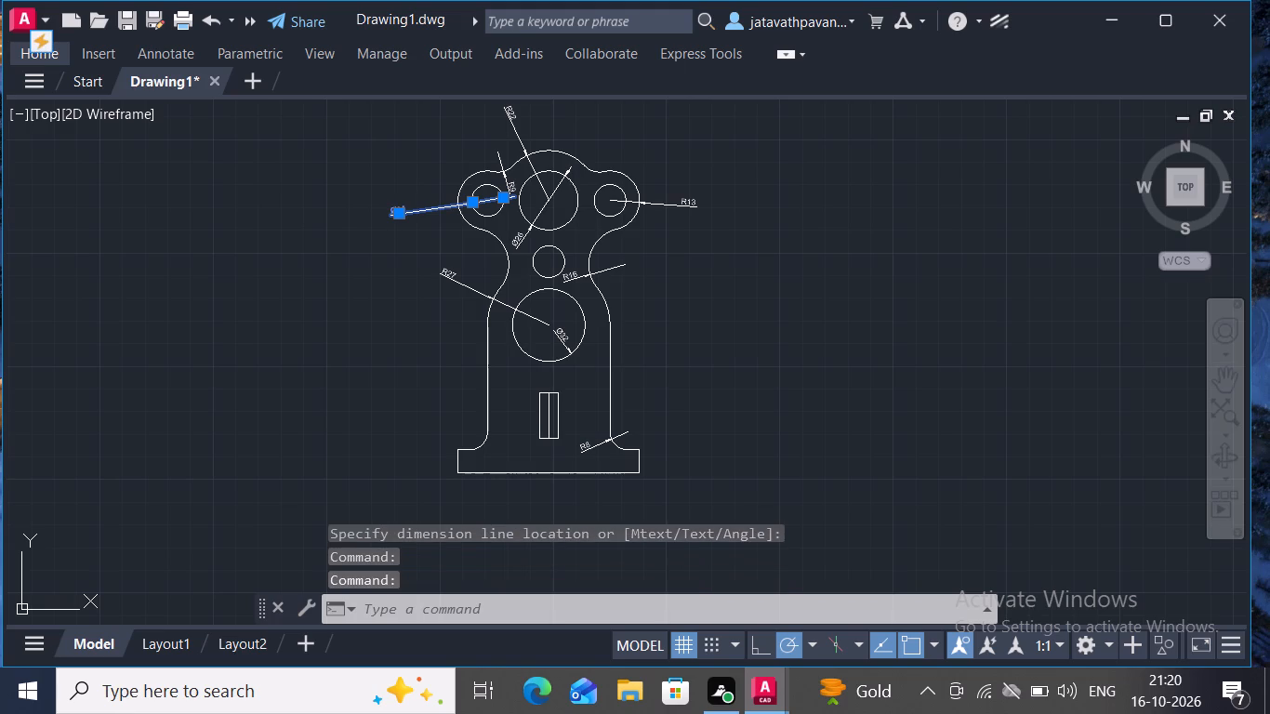
click(396, 206)
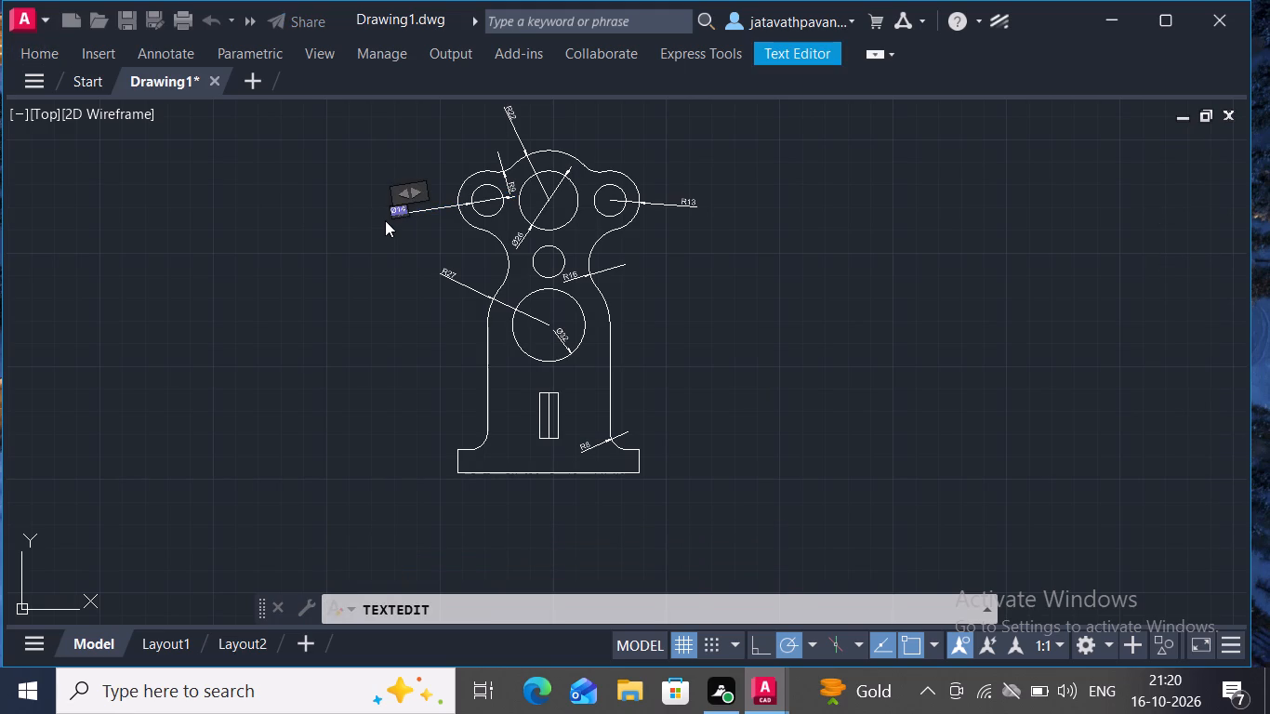
key(3)
key(minus)
click(298, 284)
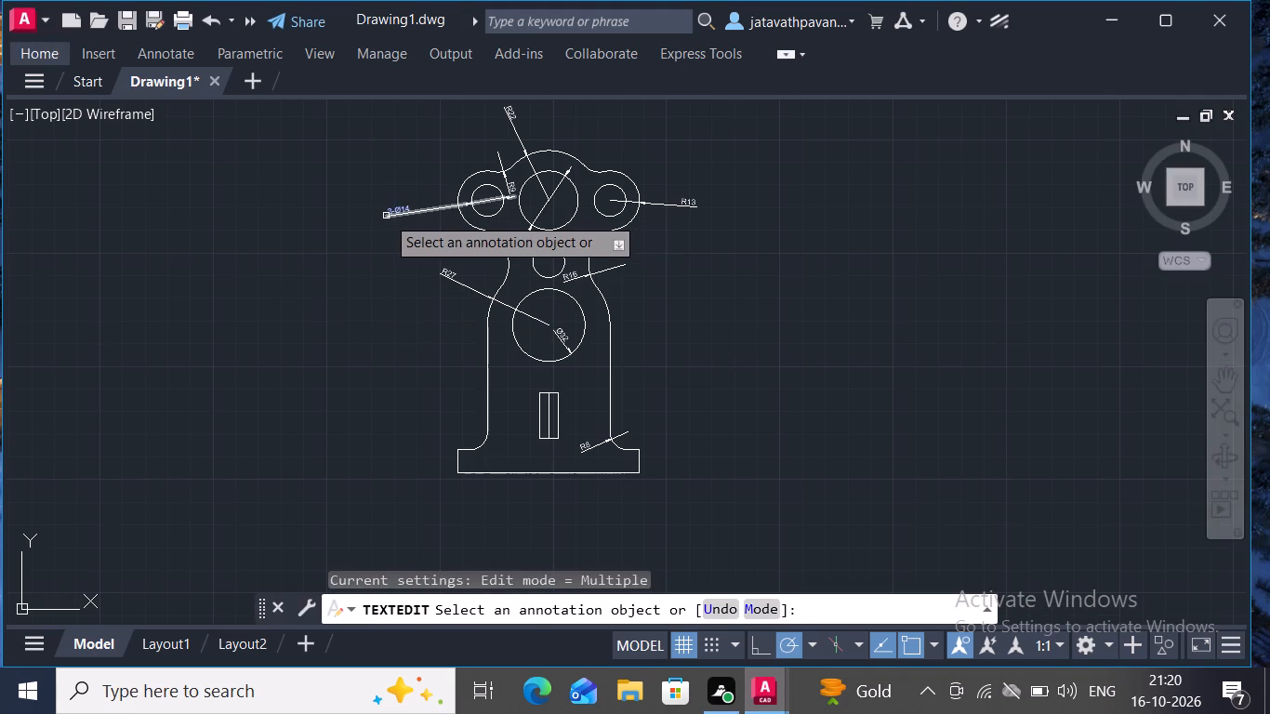
ctrl+scroll(386, 216, up, 2)
ctrl+scroll(386, 216, down, 1)
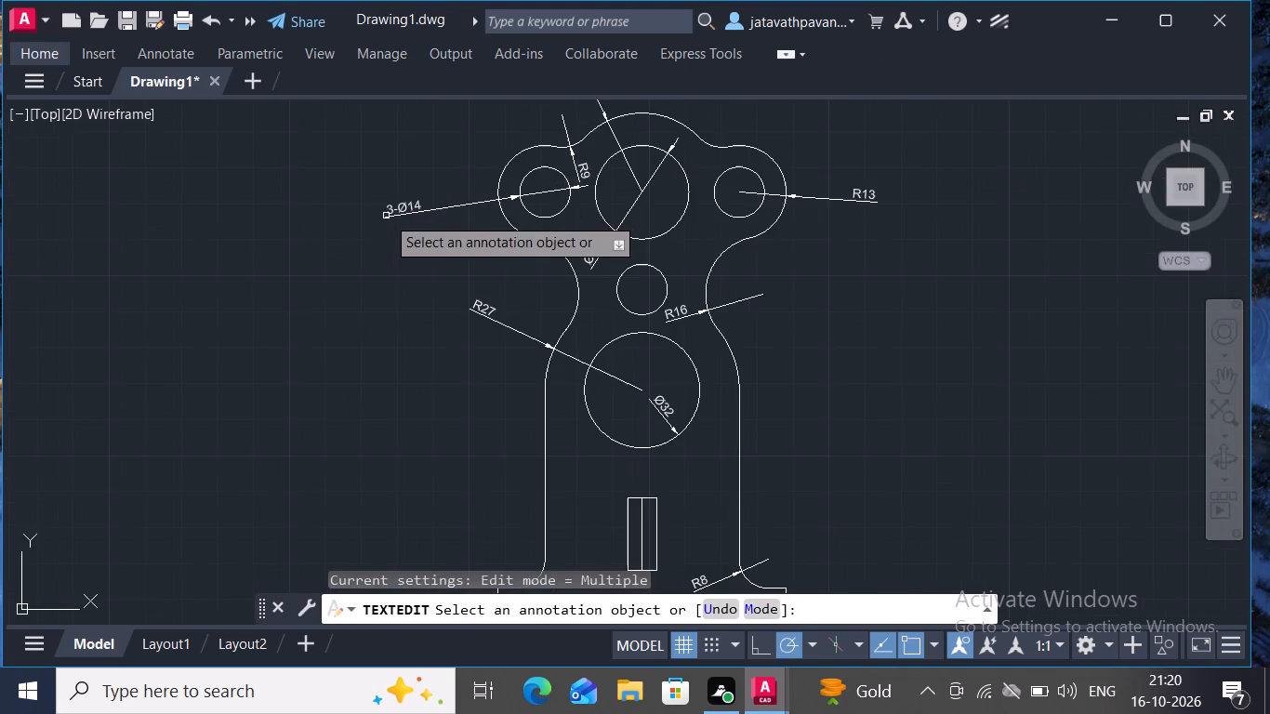
ctrl+scroll(386, 216, down, 1)
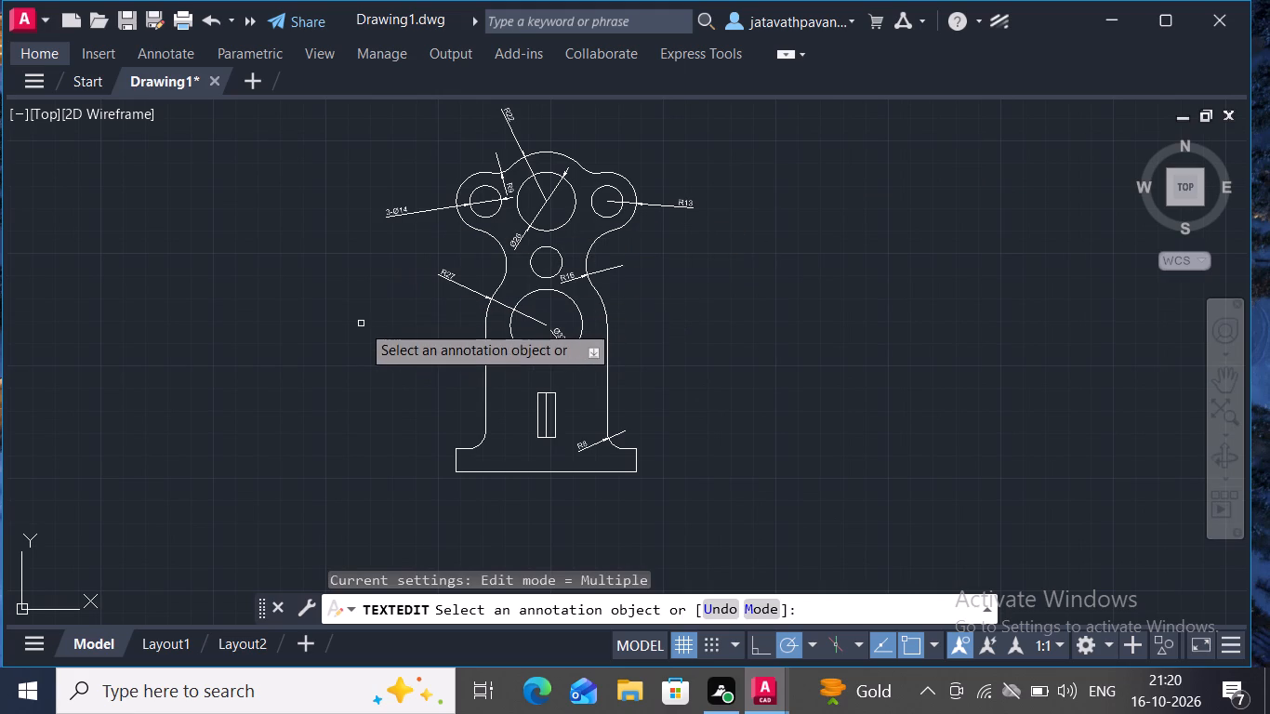
key(Escape)
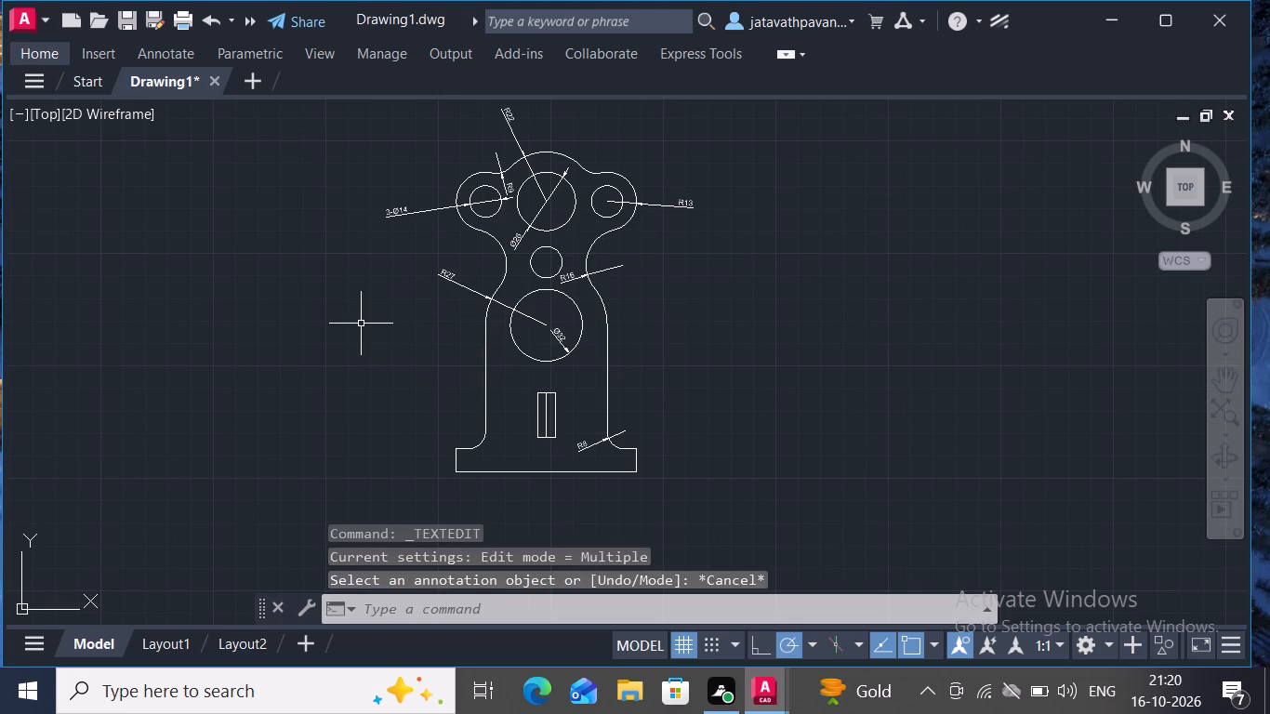
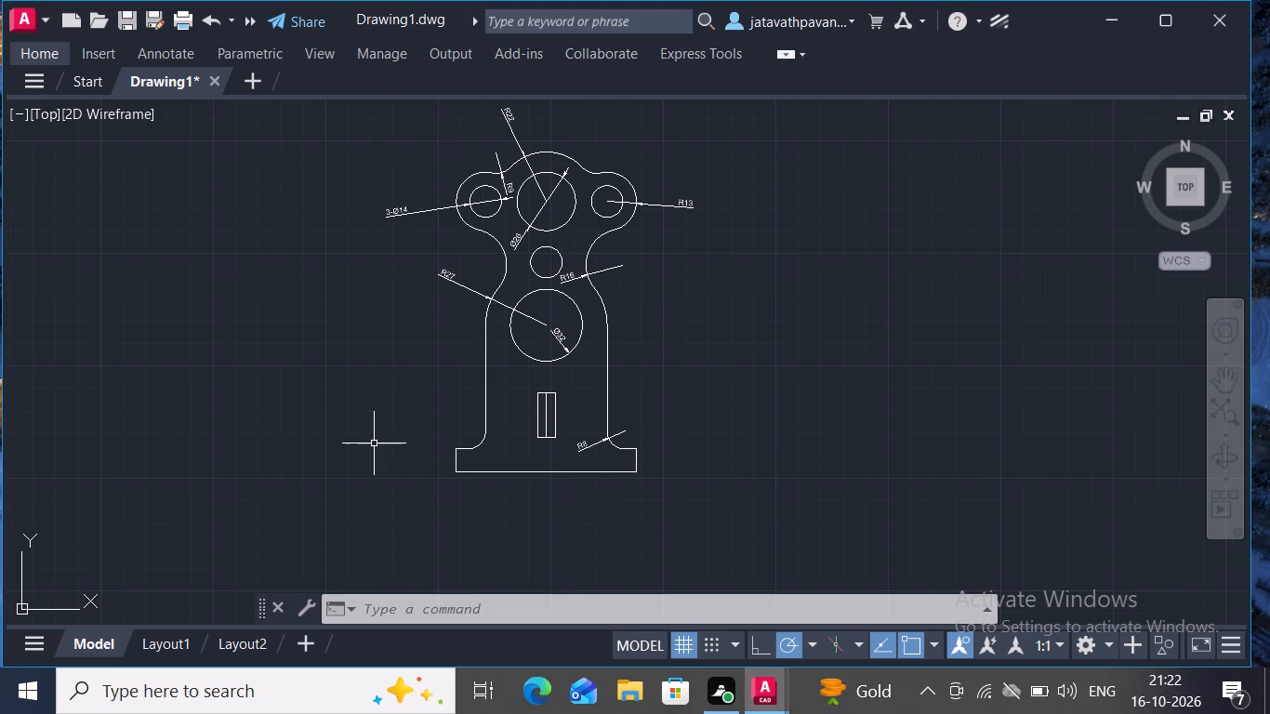
Add a horizontal linear dimension across the full width of the base, placed below its bottom edge.
key(Escape)
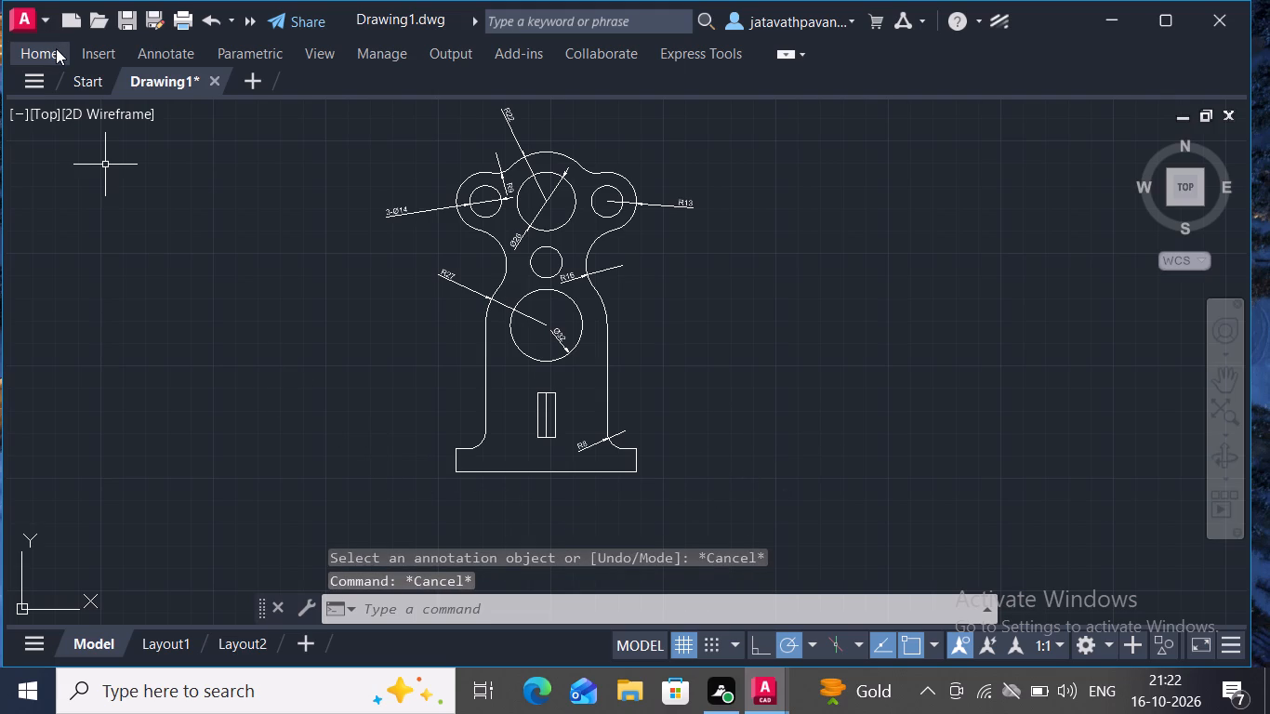
click(56, 48)
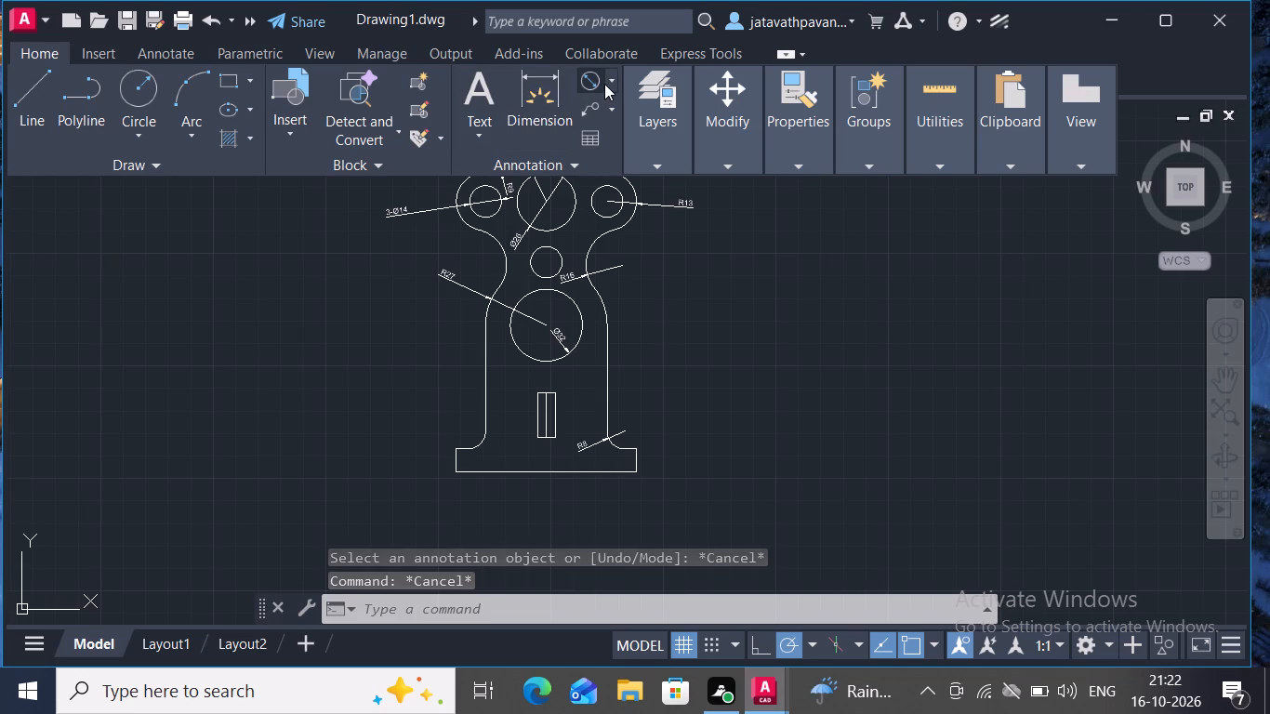
click(614, 83)
click(612, 116)
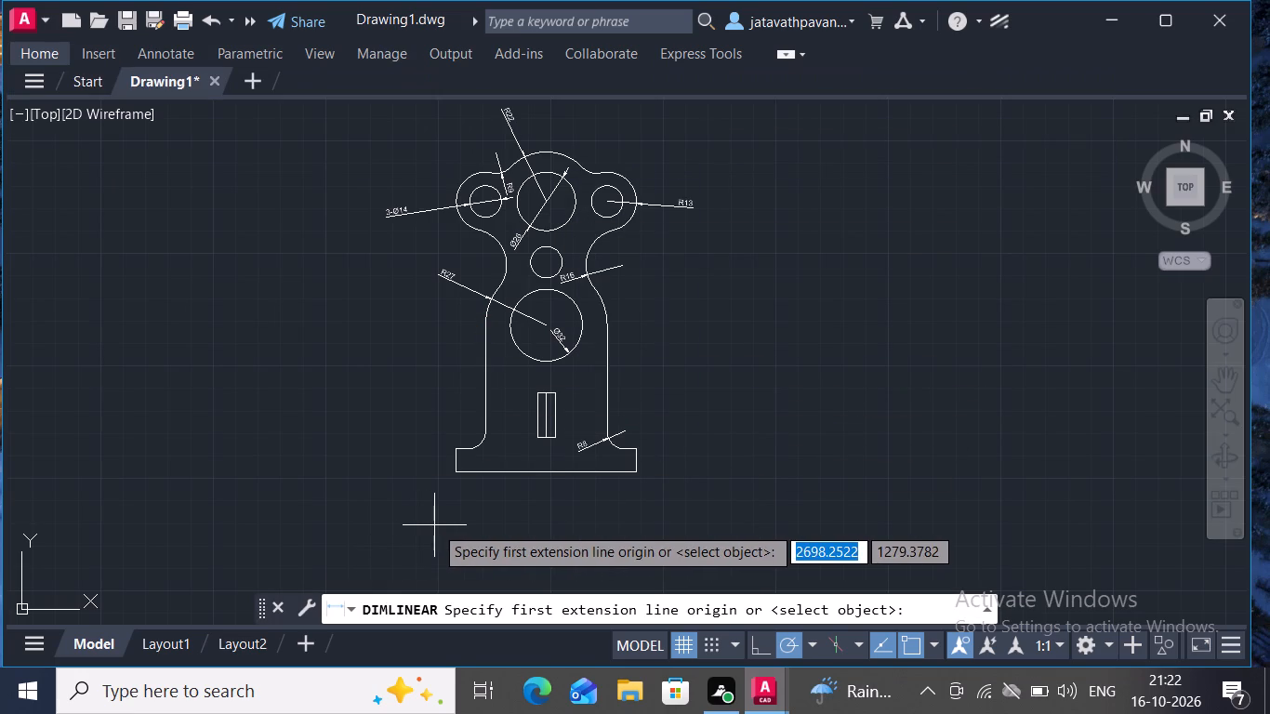
drag(456, 474, 637, 475)
drag(637, 475, 638, 514)
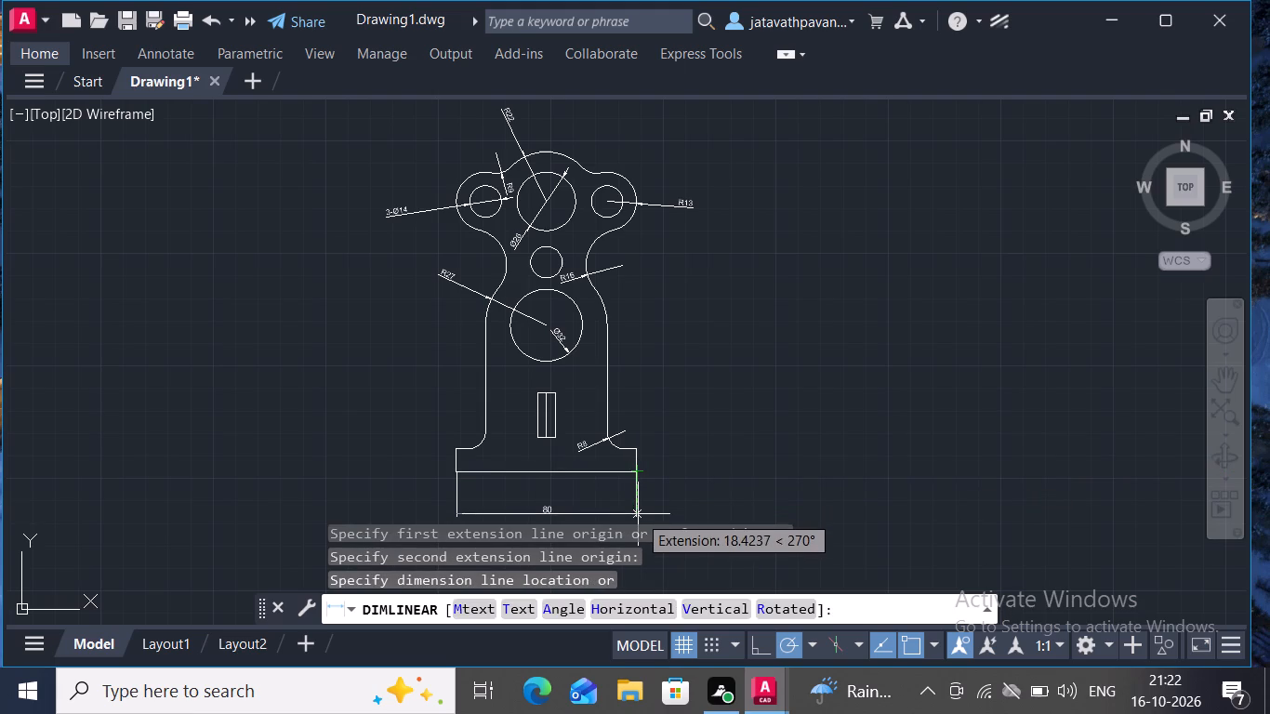
click(638, 514)
key(Escape)
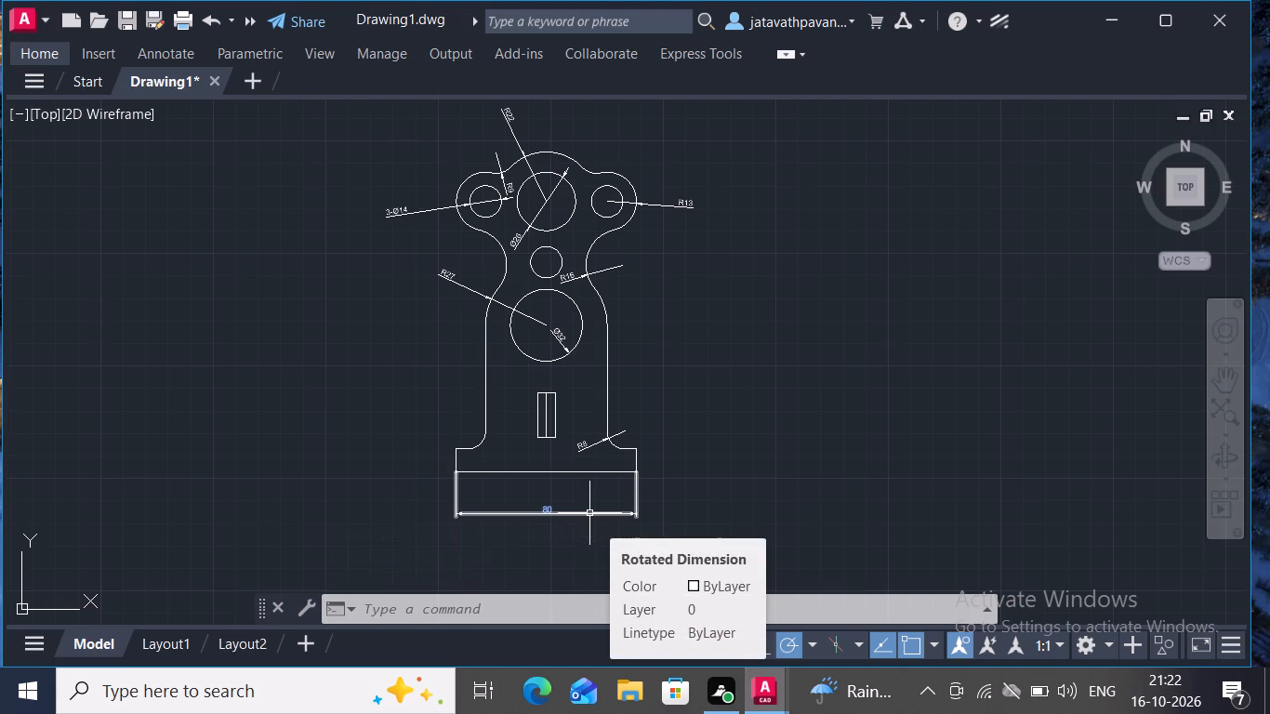
Add a vertical linear dimension from the large lower circle's centre to the base's bottom edge, placed right of the part.
click(45, 47)
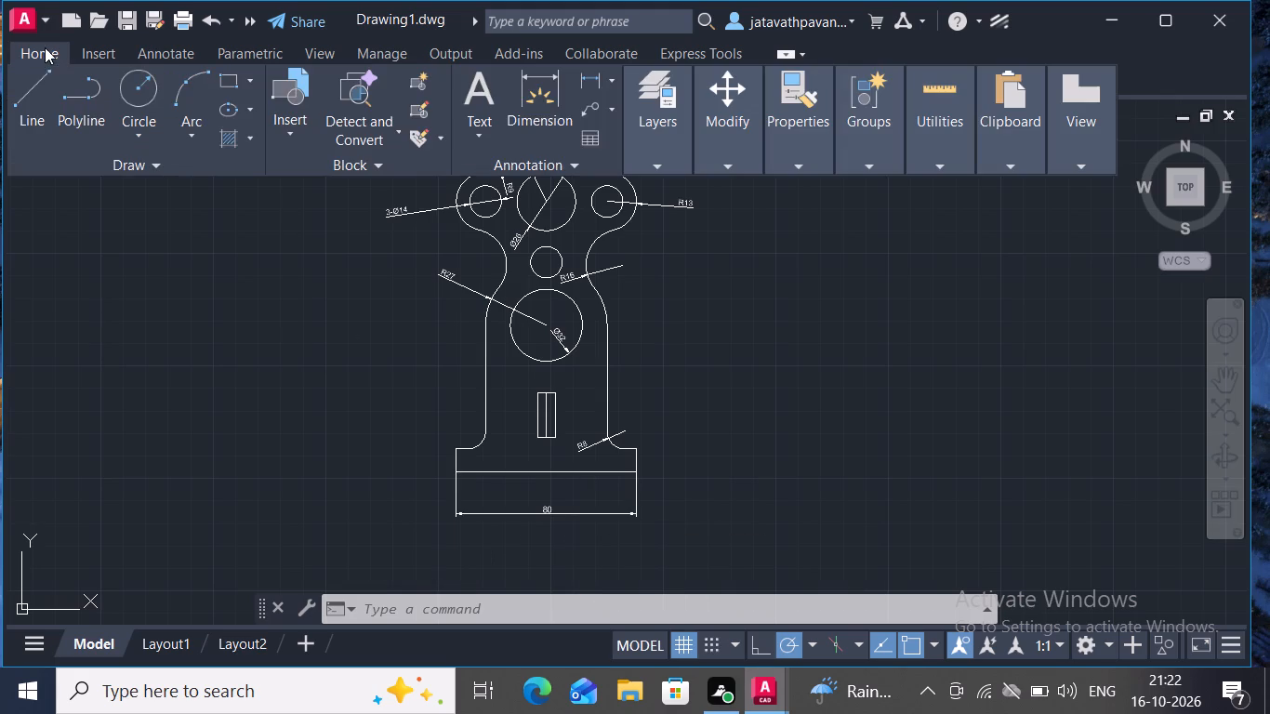
click(589, 80)
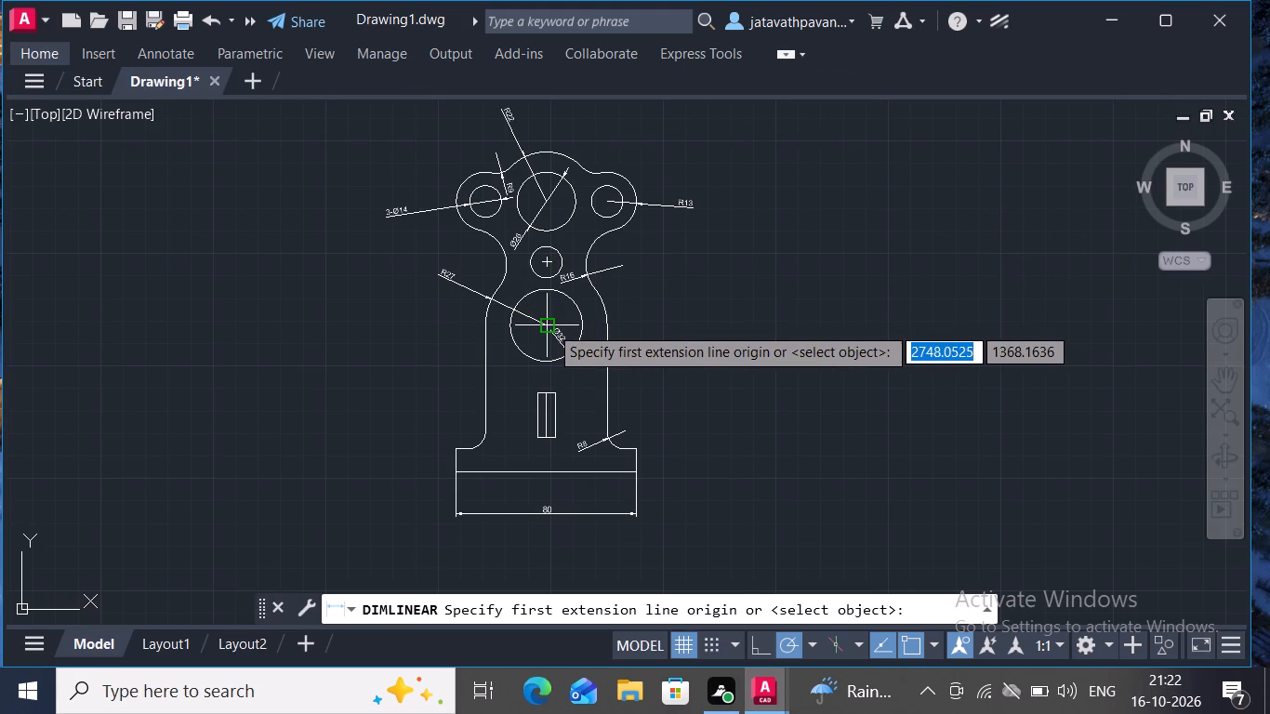
drag(549, 325, 550, 474)
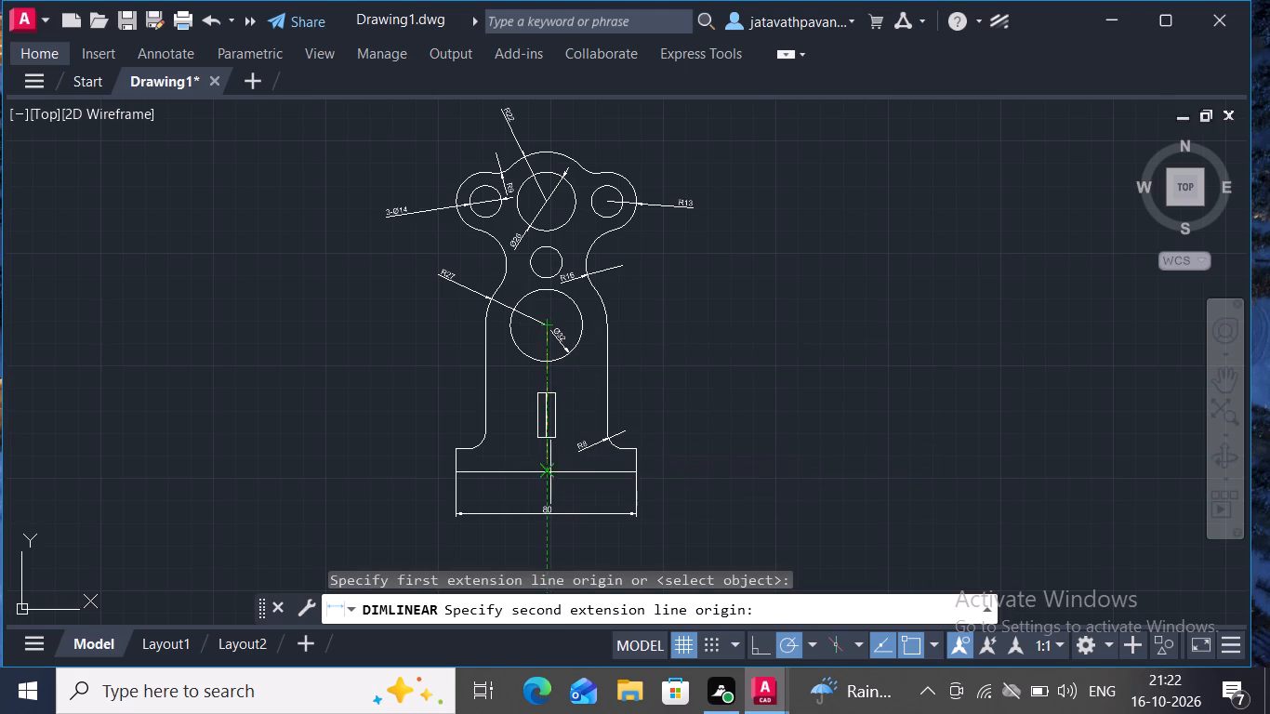
drag(550, 474, 550, 476)
click(550, 476)
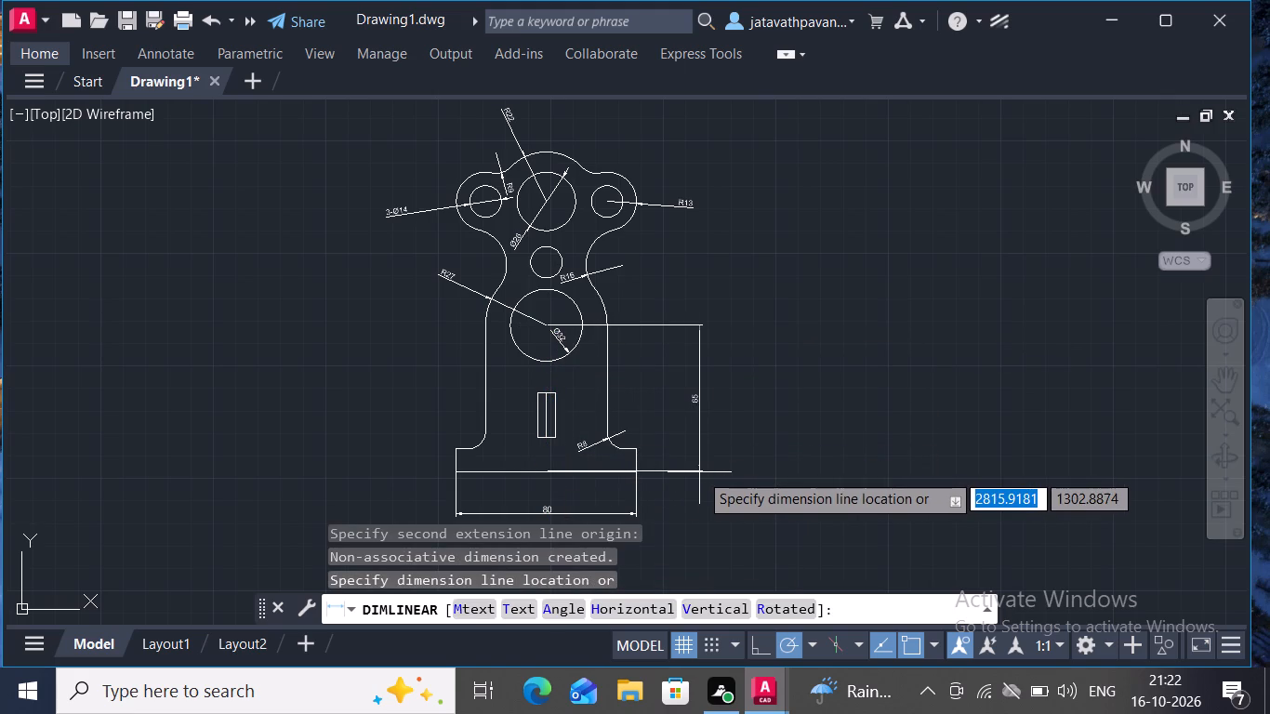
click(706, 476)
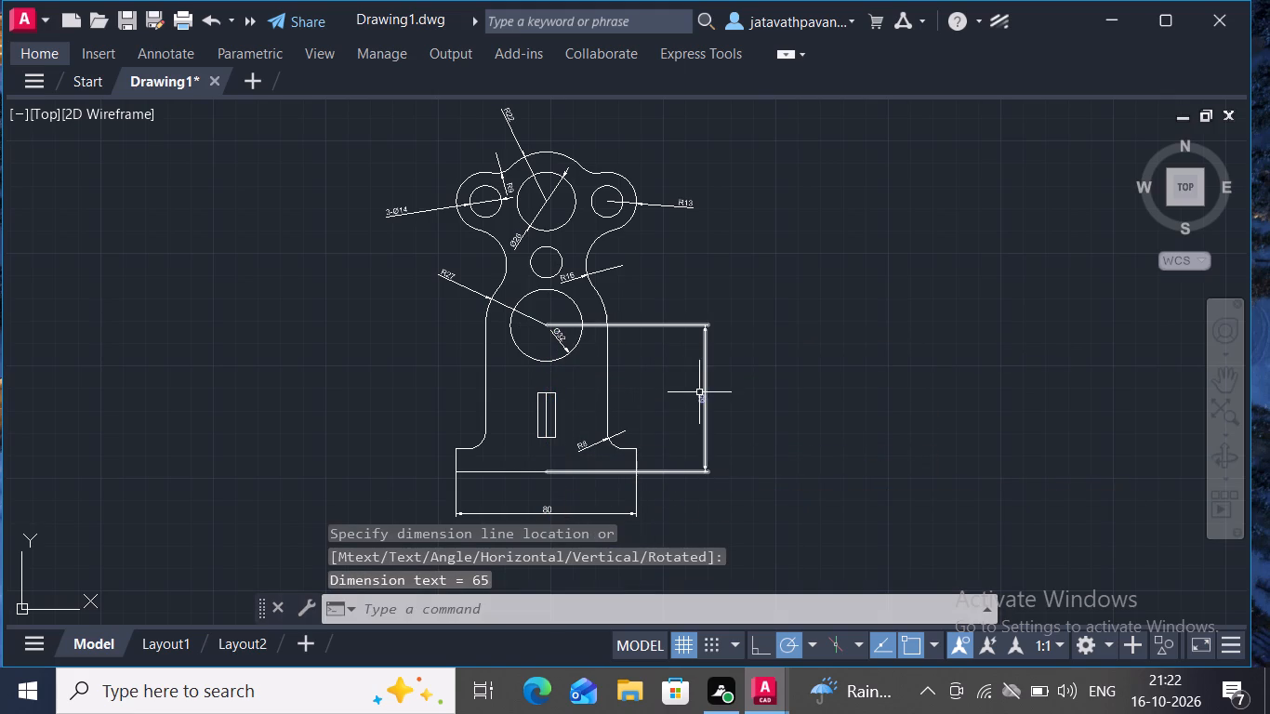
Add a vertical linear dimension from the large top circle's centre to the base's bottom edge, placed outside the previous vertical dimension.
ctrl+scroll(699, 397, up, 2)
ctrl+scroll(699, 397, down, 2)
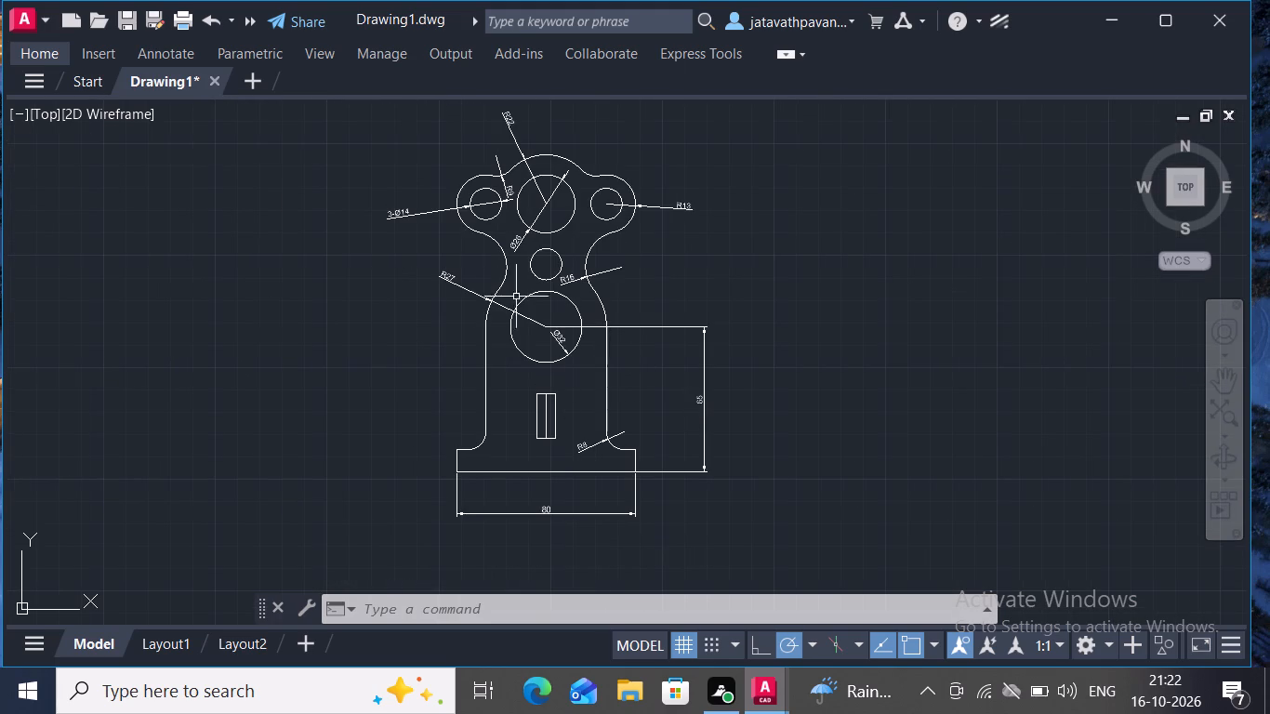
click(43, 47)
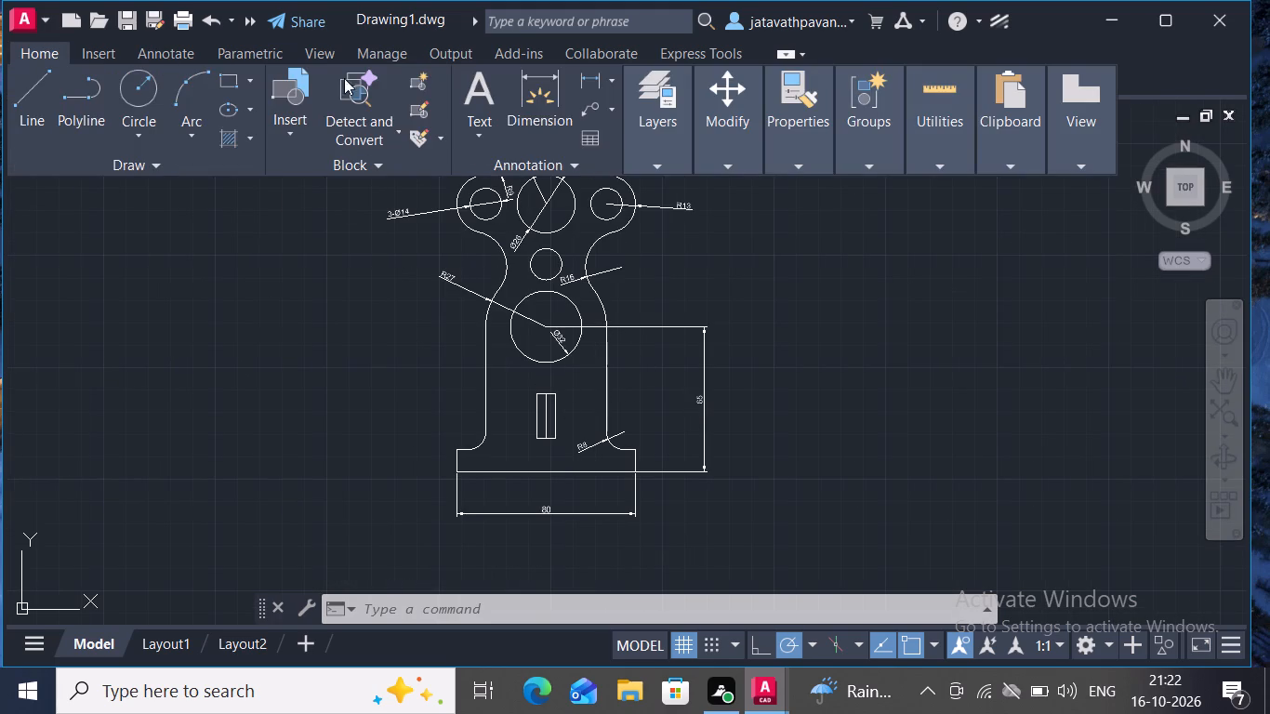
click(587, 79)
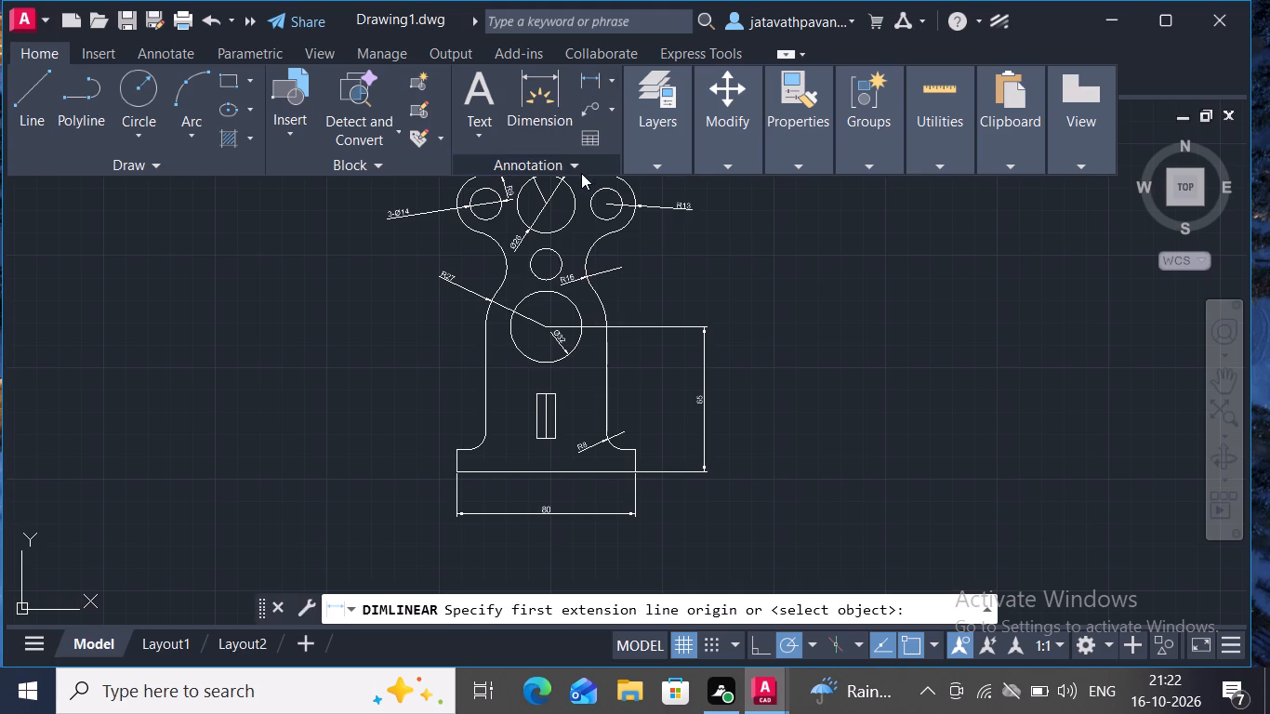
drag(541, 208, 545, 268)
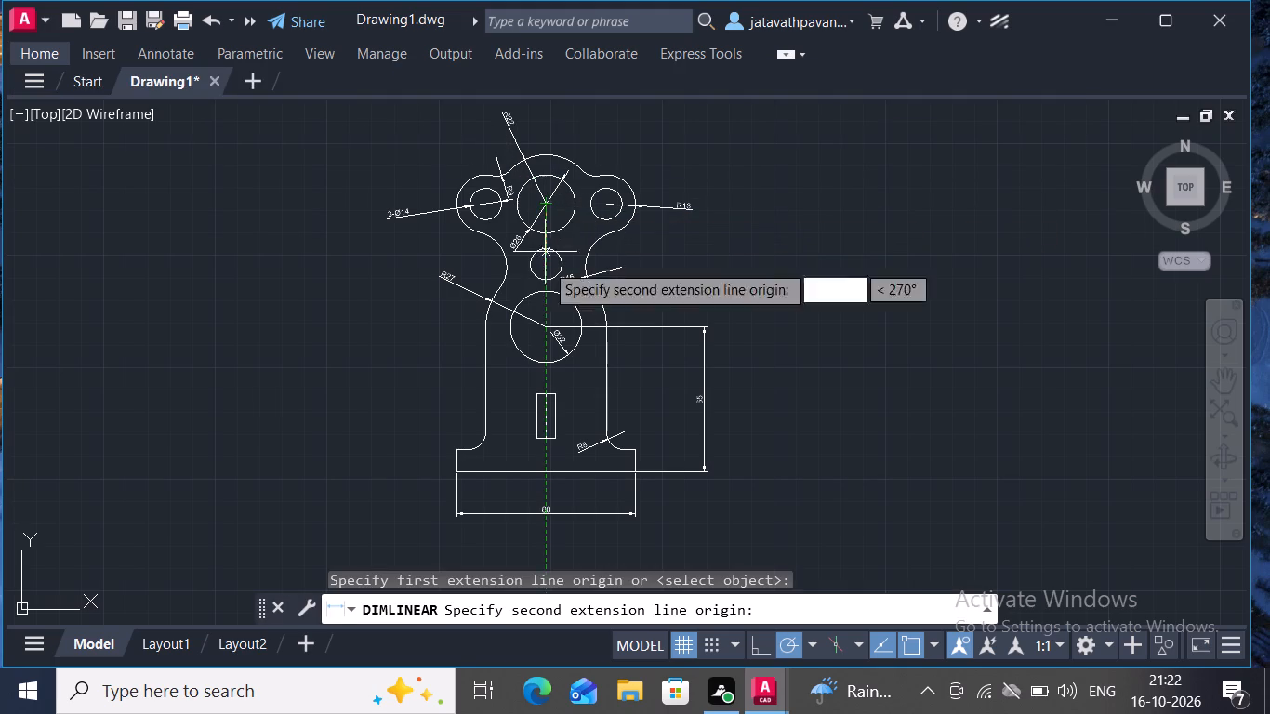
drag(545, 268, 544, 458)
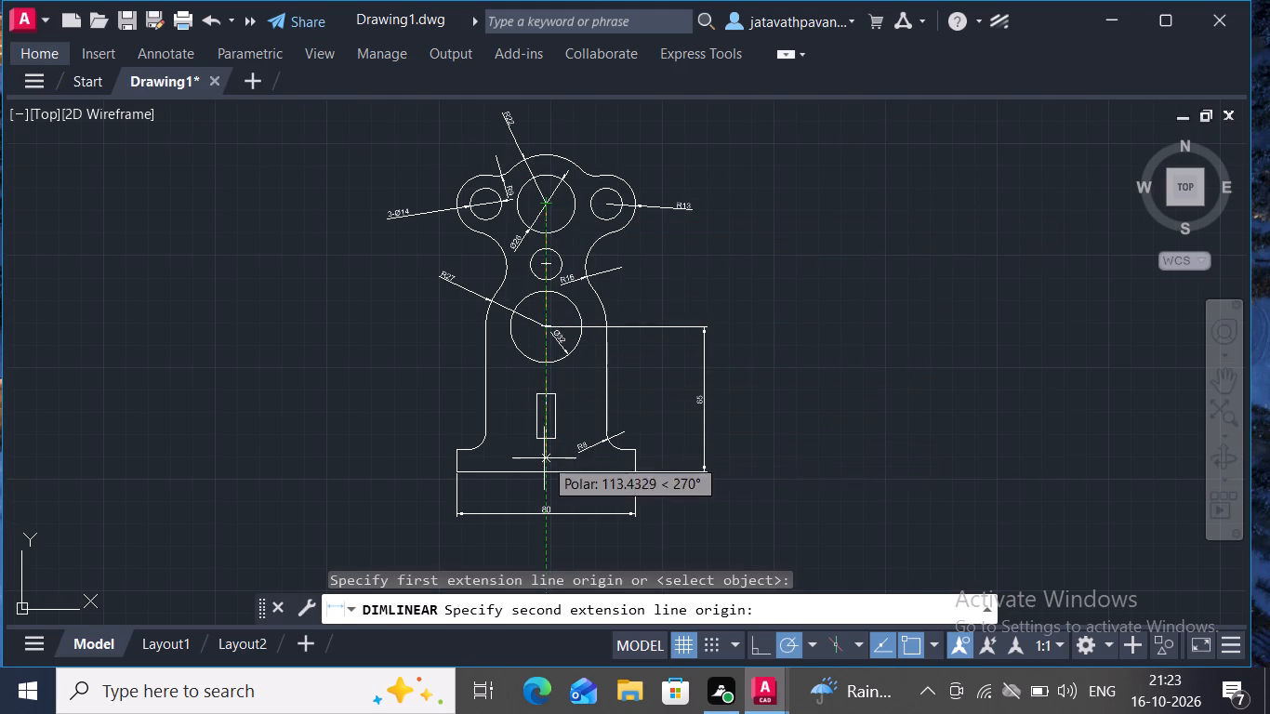
drag(544, 458, 545, 468)
click(545, 468)
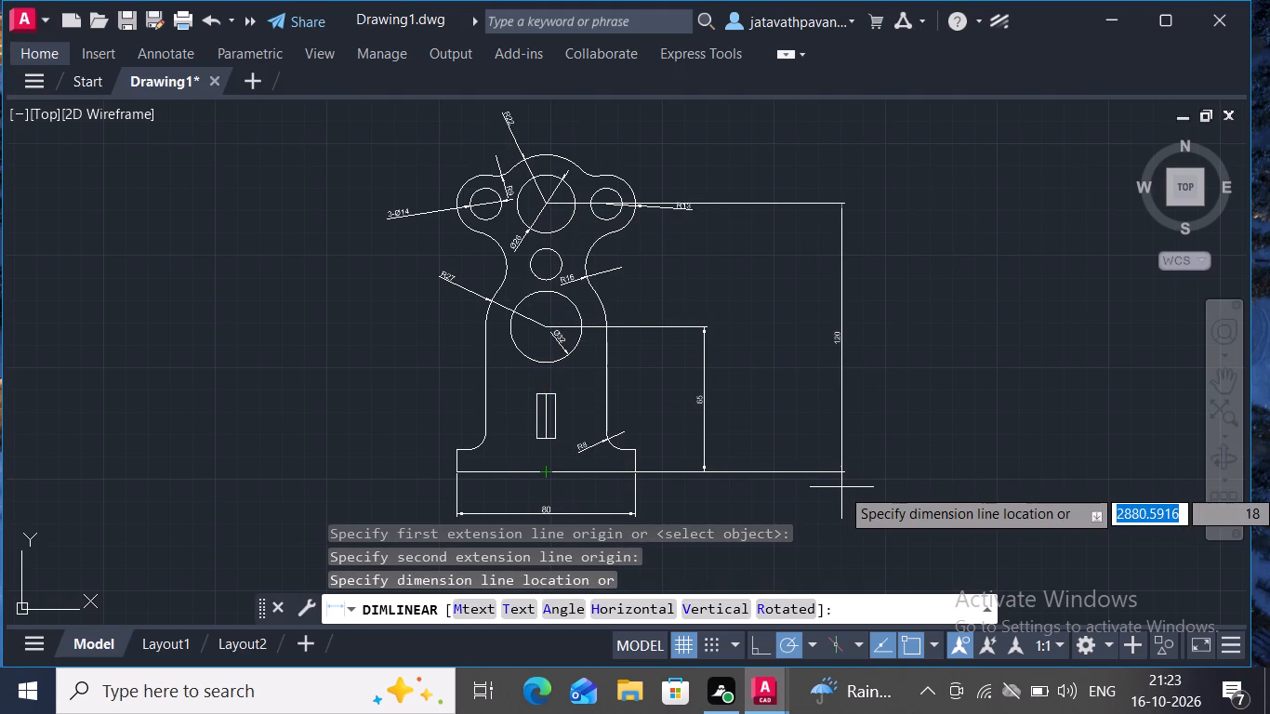
click(840, 487)
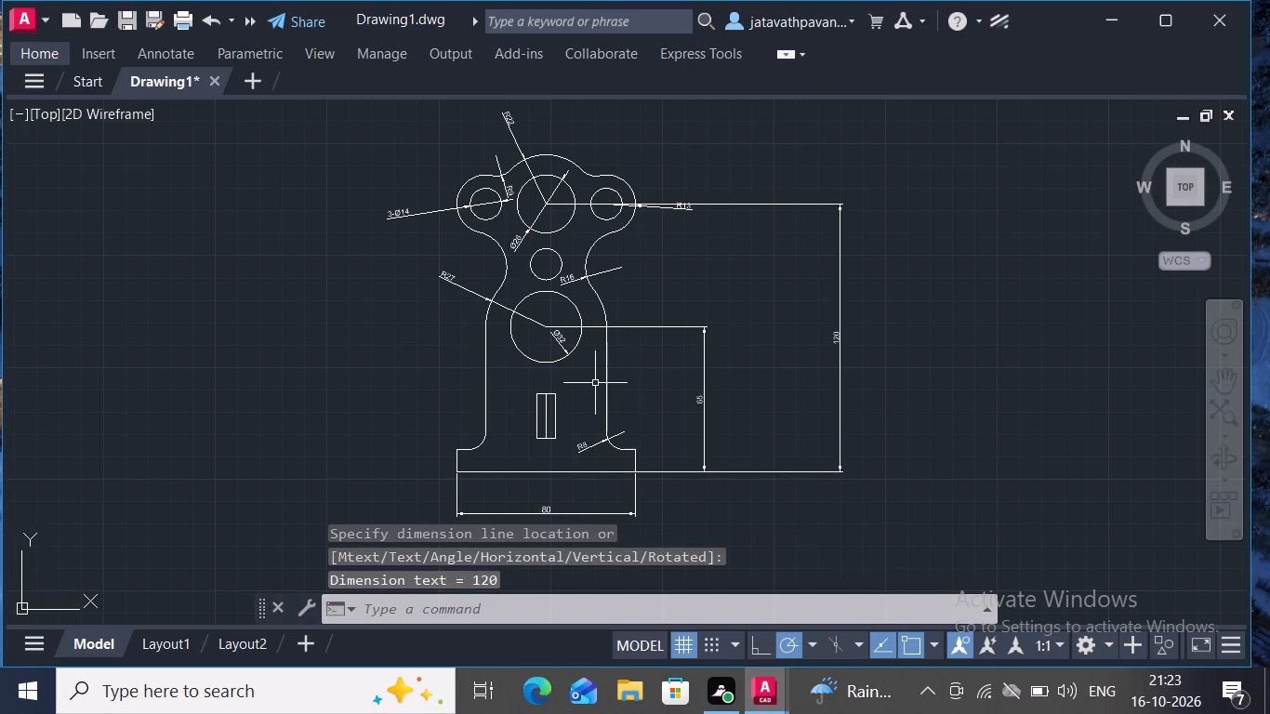
Add a vertical linear dimension for the base flange's thickness along its right edge, placed between the part and the other vertical dimensions.
click(41, 48)
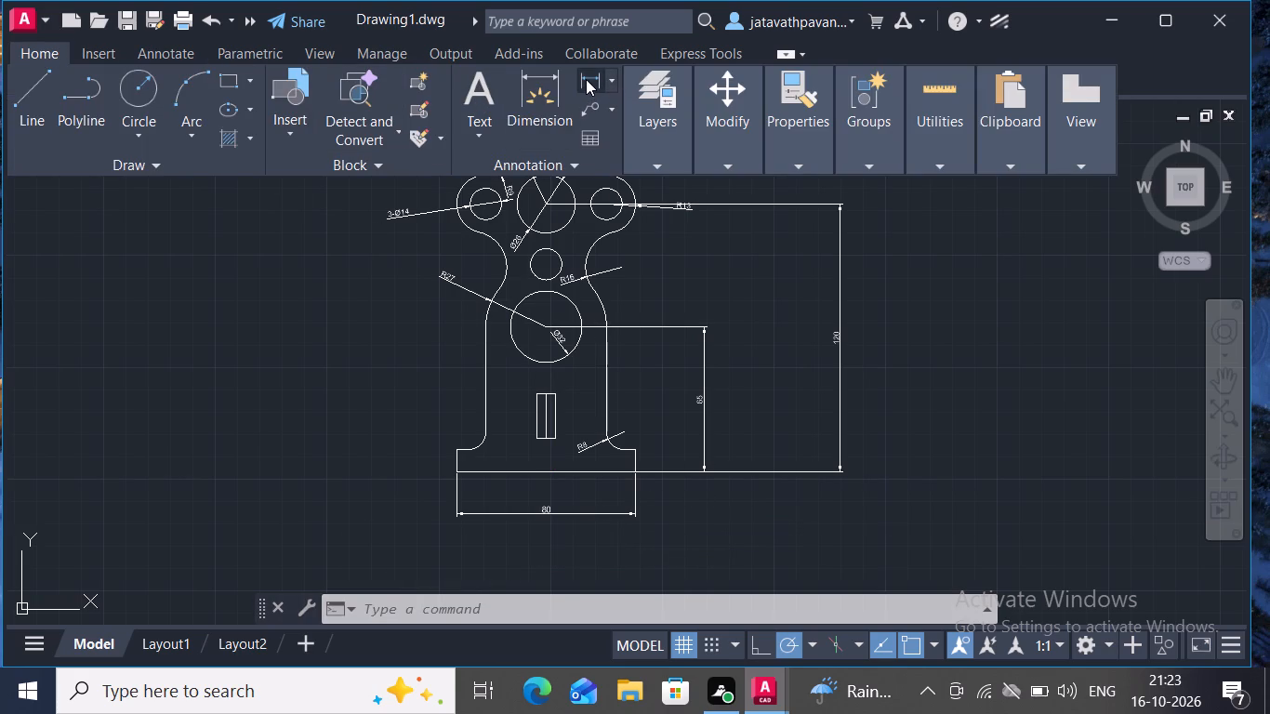
click(586, 79)
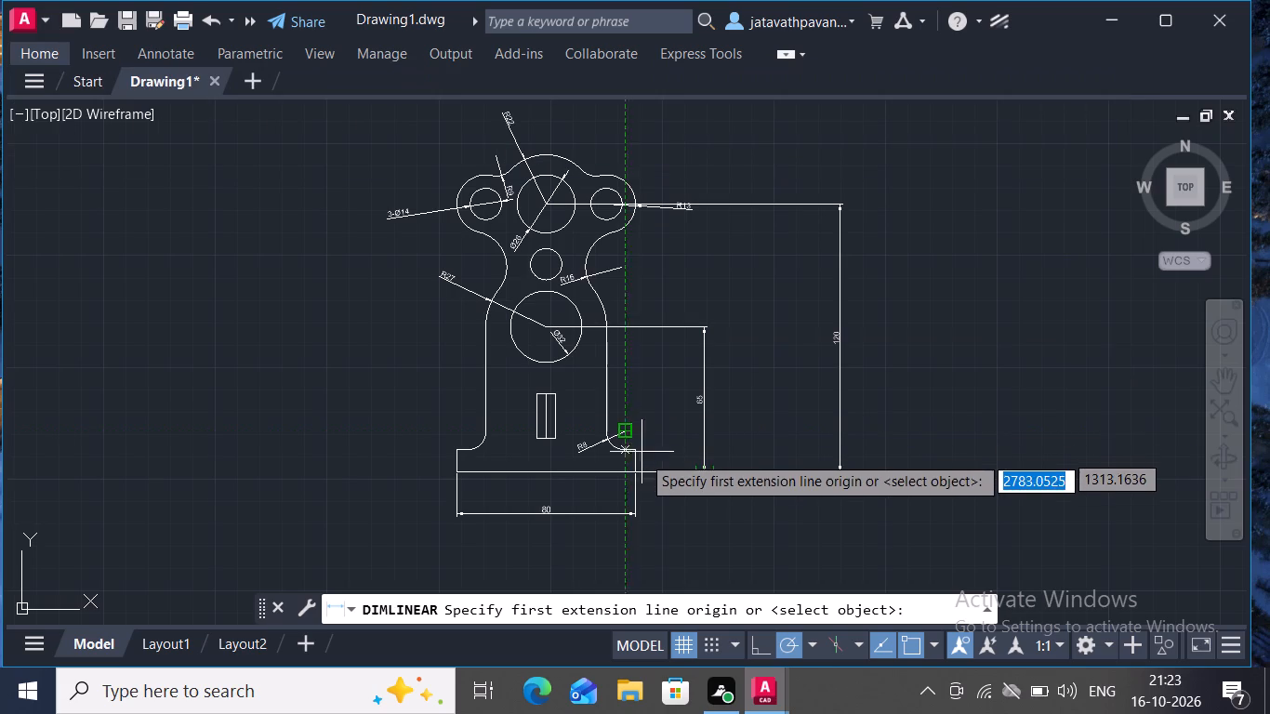
drag(635, 457, 630, 478)
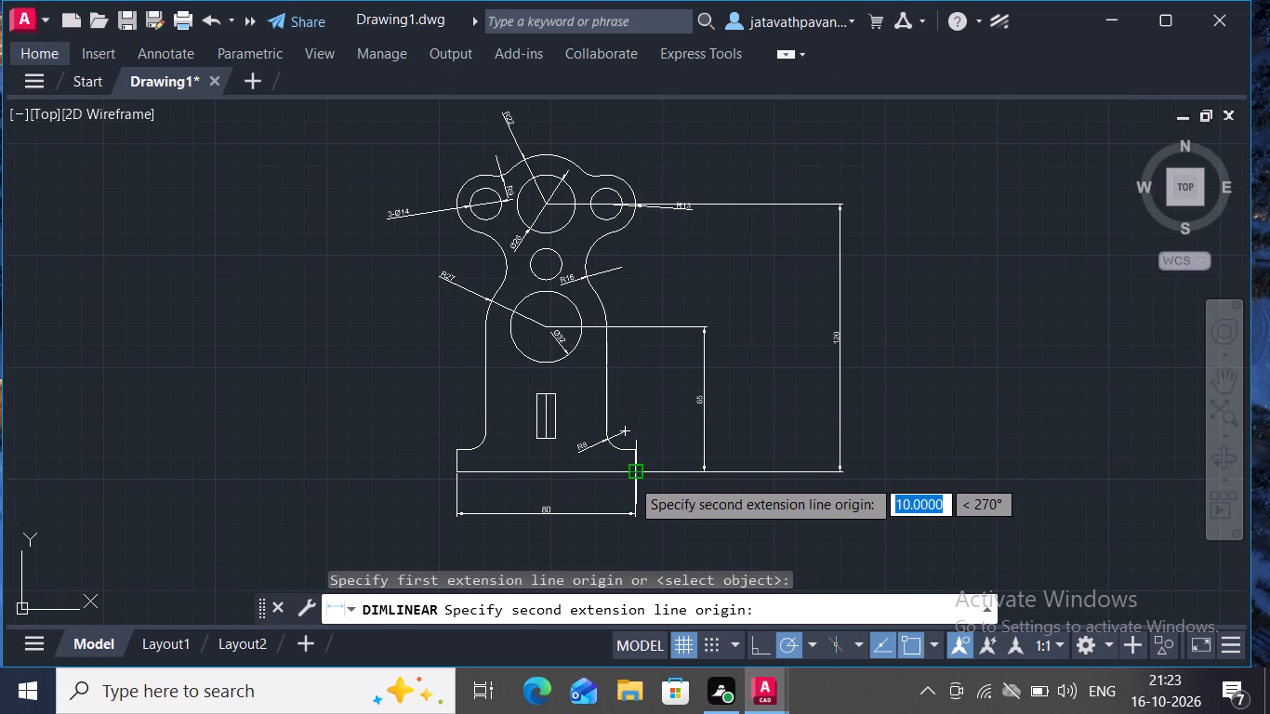
drag(630, 478, 631, 473)
drag(631, 473, 679, 468)
drag(679, 468, 946, 450)
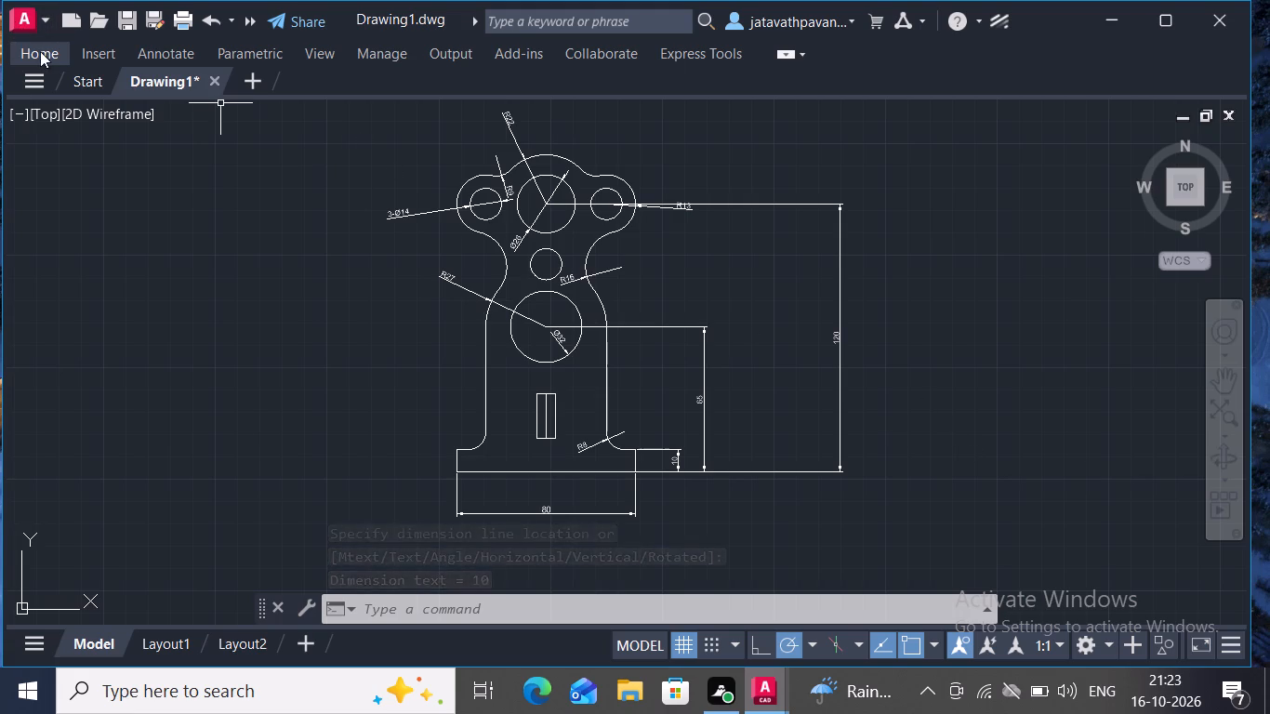
Add a vertical linear dimension between the centres of the small middle circle and the large lower circle, placed left of the part.
drag(53, 57, 593, 86)
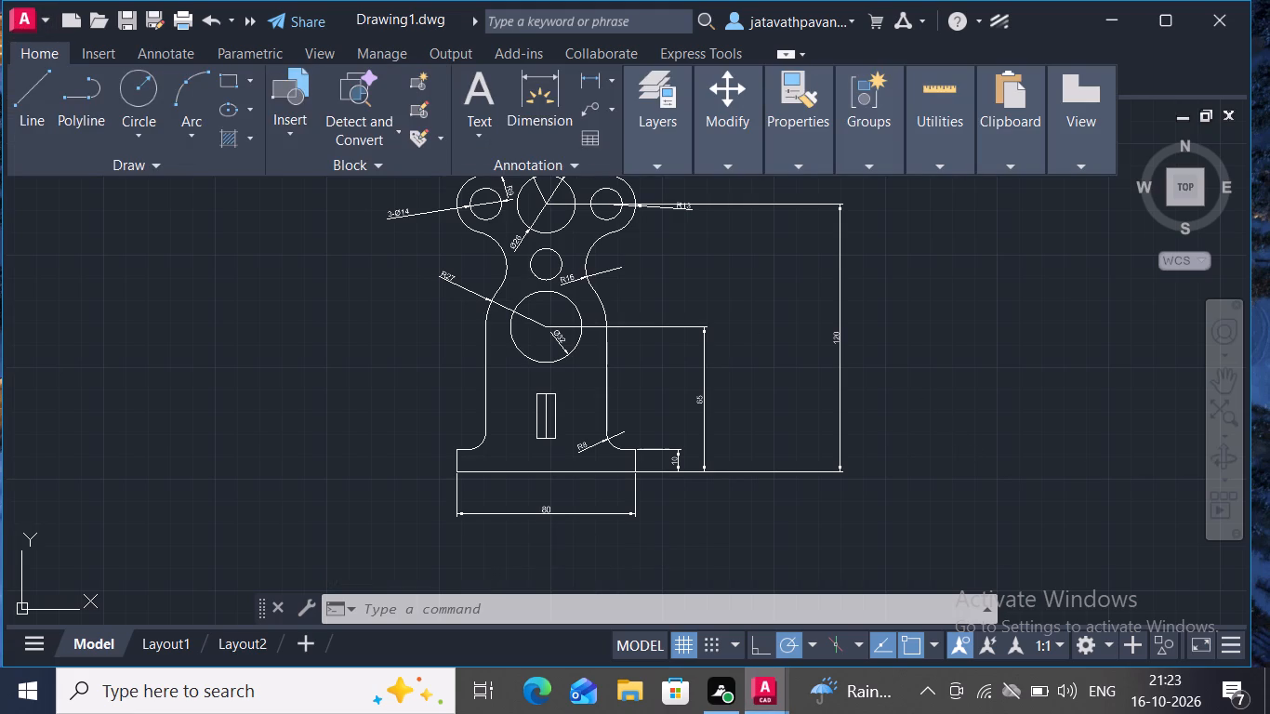
drag(593, 86, 593, 73)
click(591, 72)
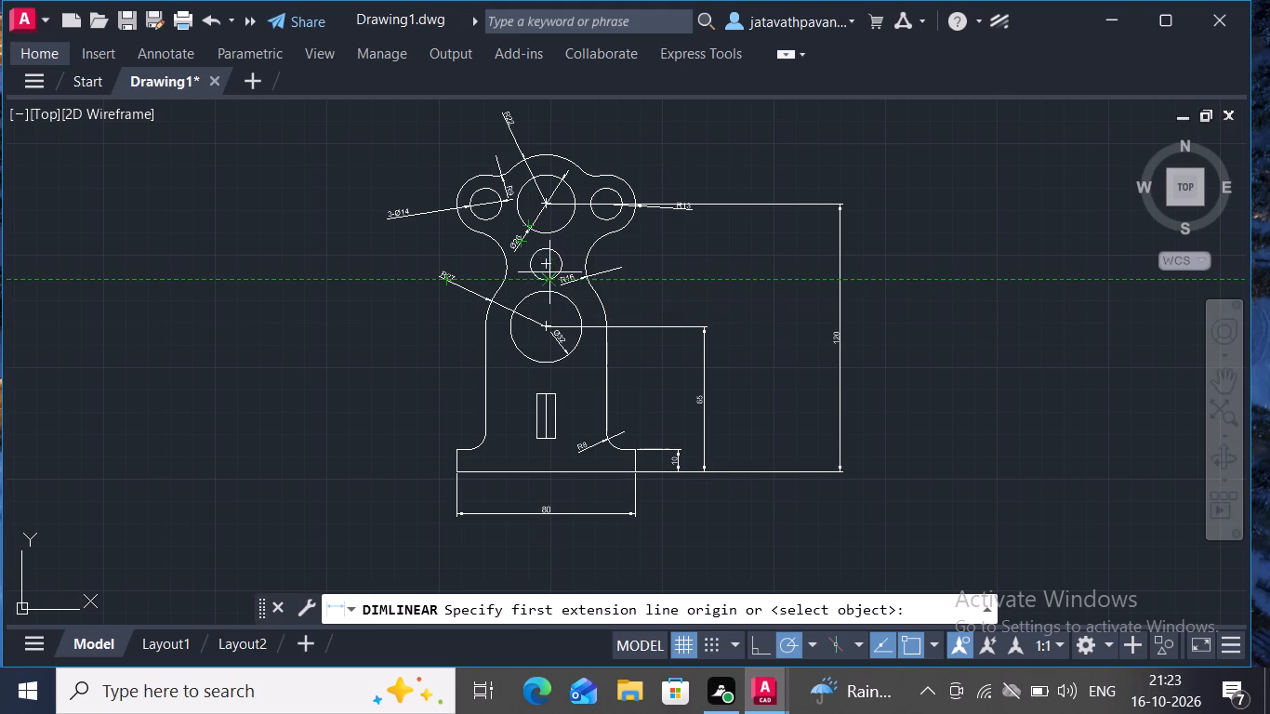
drag(547, 266, 542, 324)
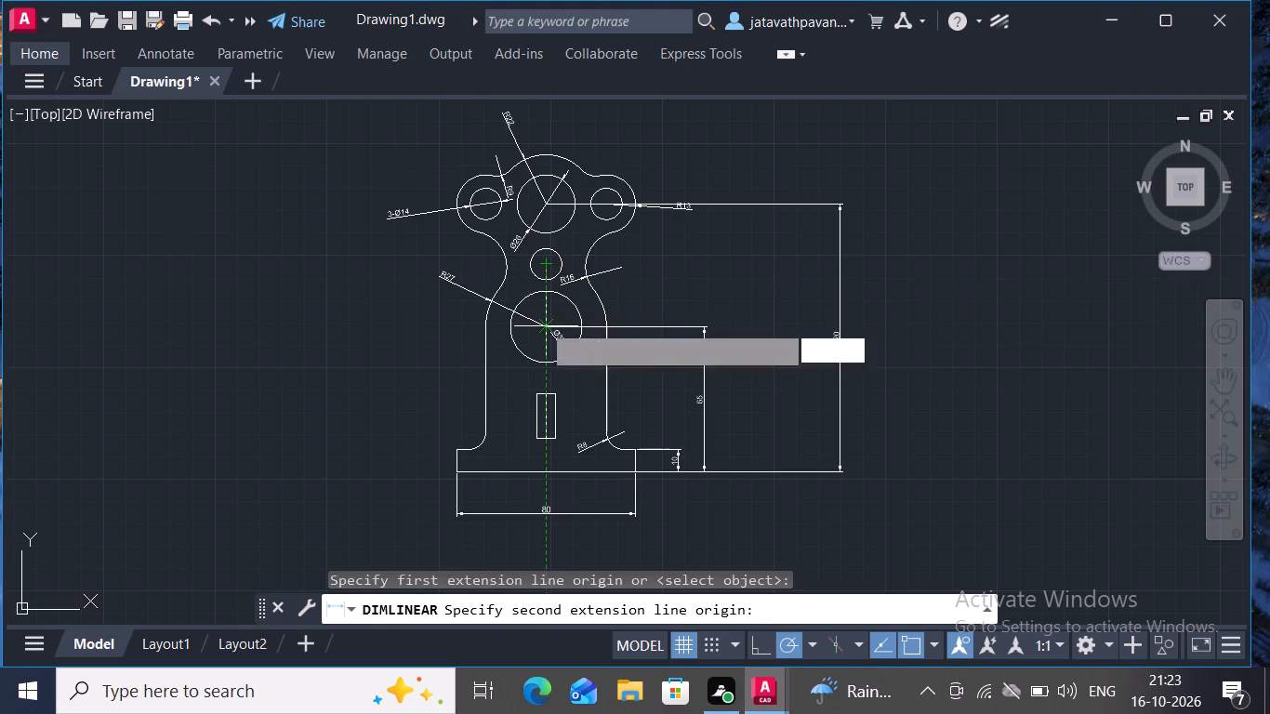
drag(542, 324, 542, 324)
drag(542, 324, 295, 324)
drag(295, 324, 288, 303)
Add a vertical linear dimension from the slot's lower-left corner to the base's bottom edge, placed left of the part.
ctrl+scroll(288, 303, up, 3)
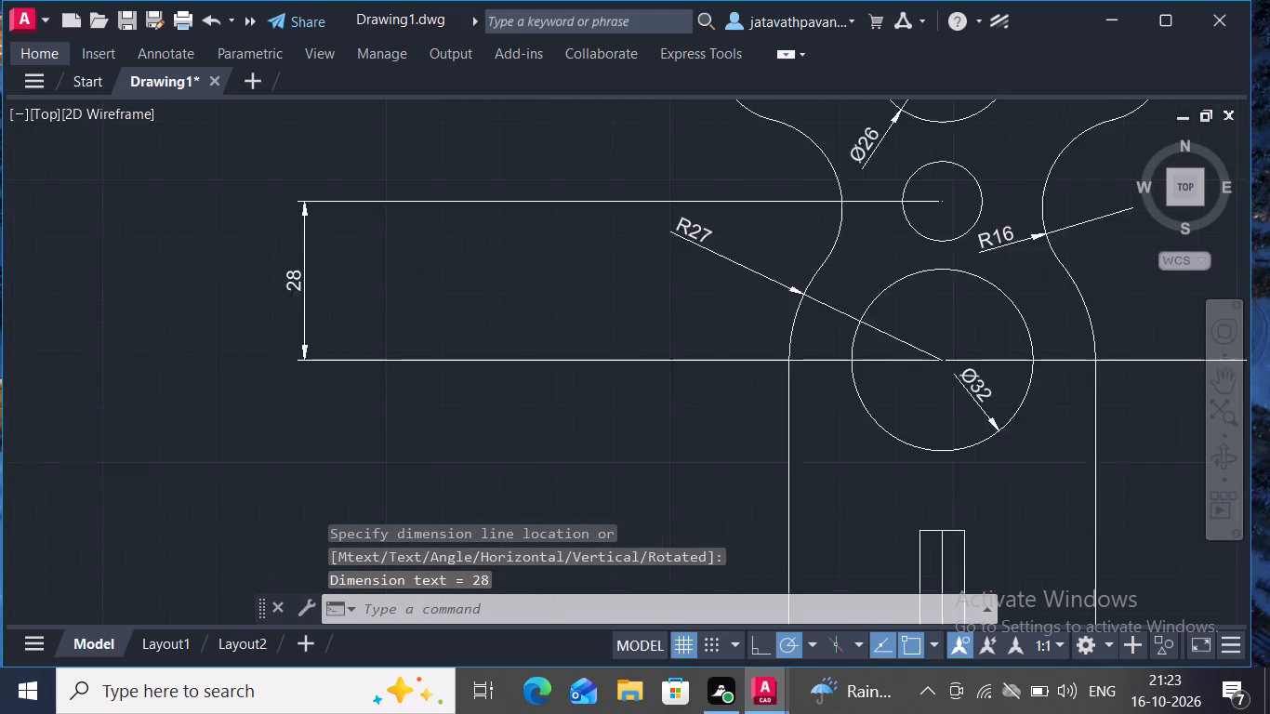
ctrl+scroll(288, 303, up, 1)
ctrl+scroll(288, 303, down, 4)
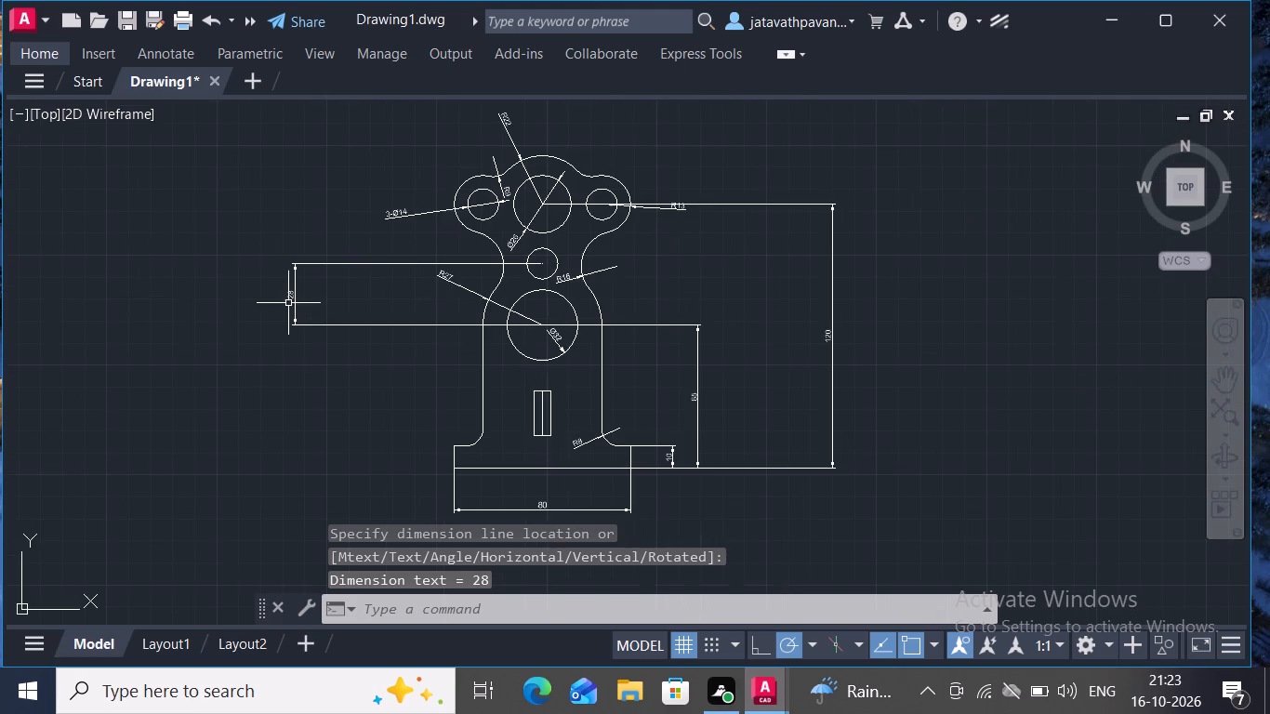
ctrl+scroll(288, 303, up, 1)
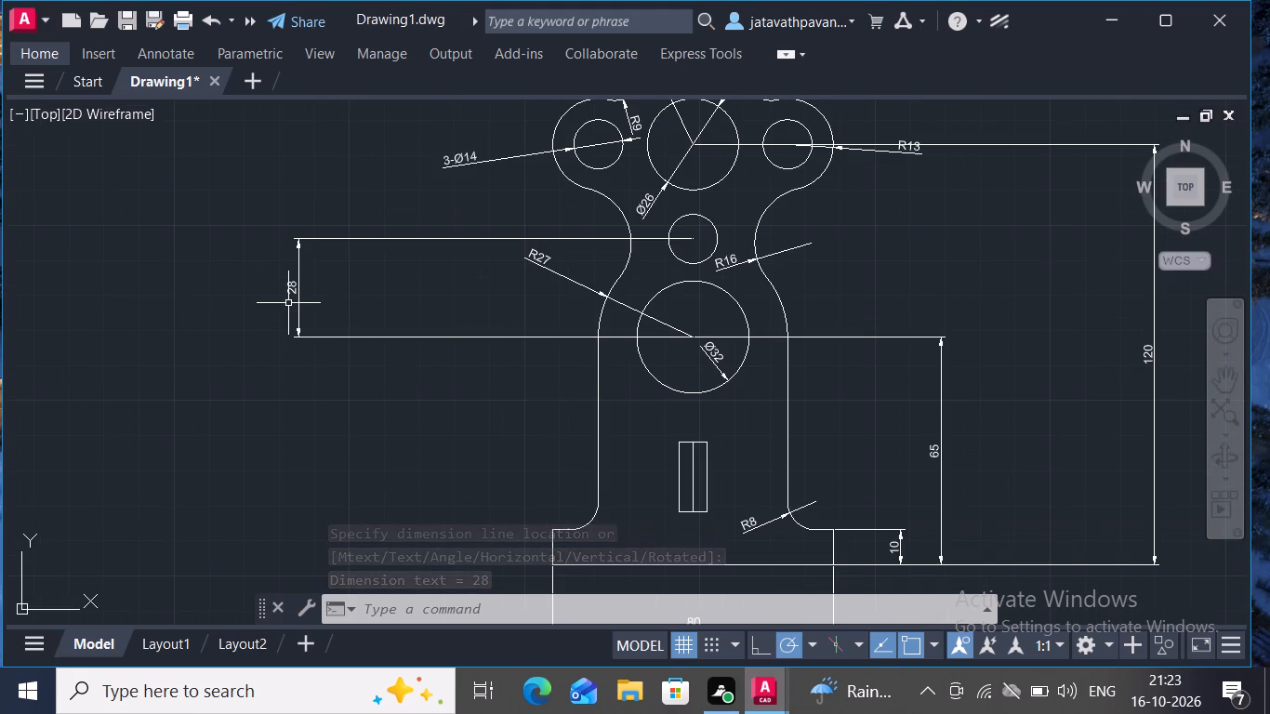
ctrl+scroll(288, 303, down, 1)
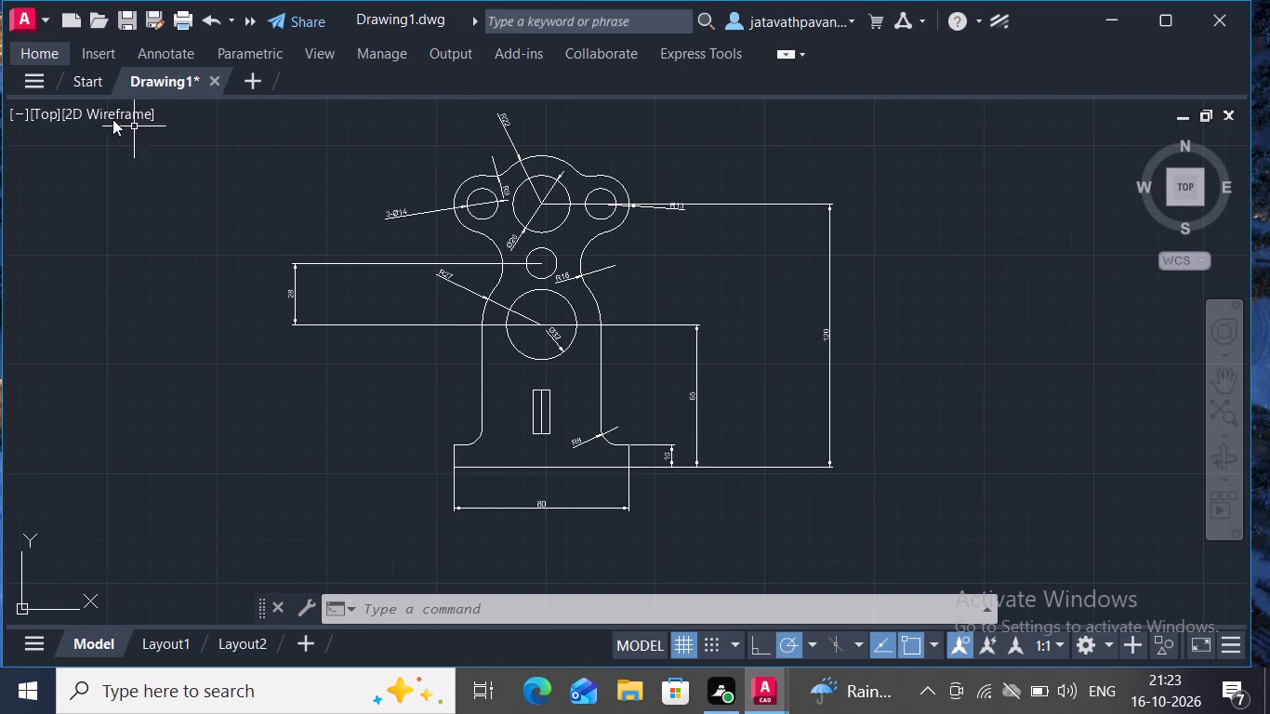
click(40, 55)
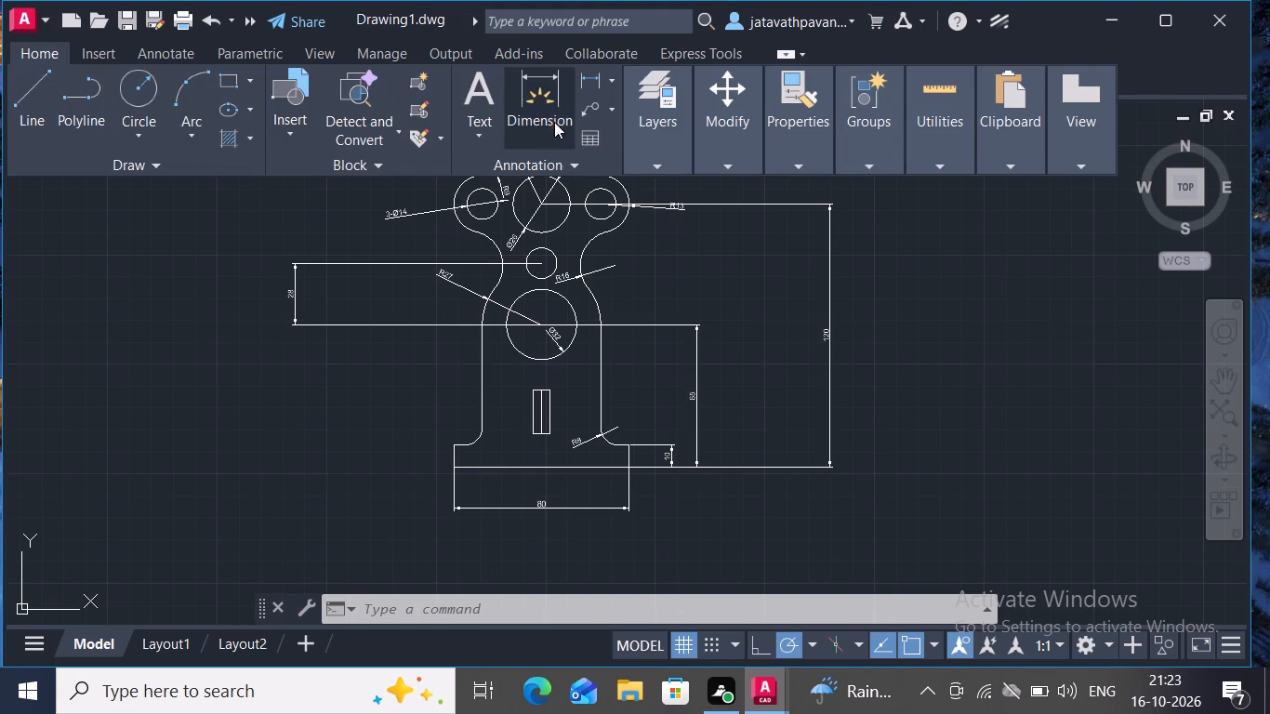
click(580, 82)
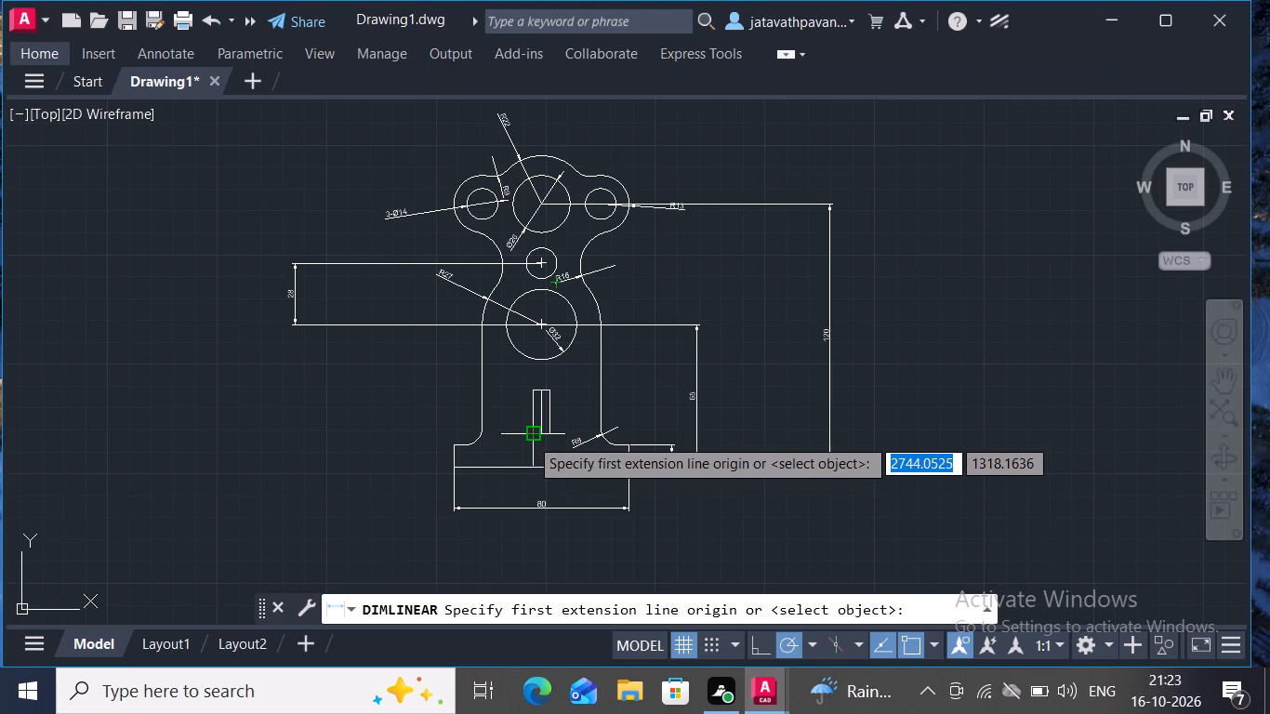
drag(534, 438, 534, 456)
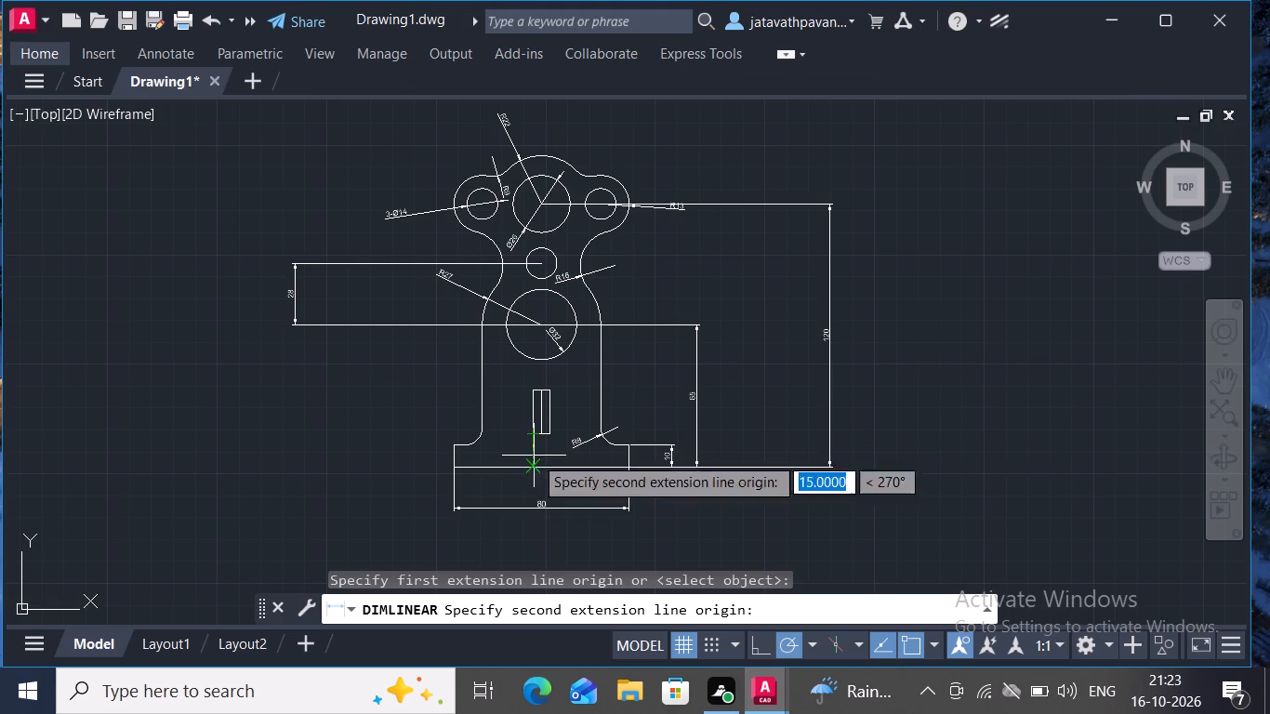
drag(534, 456, 534, 463)
drag(534, 463, 392, 461)
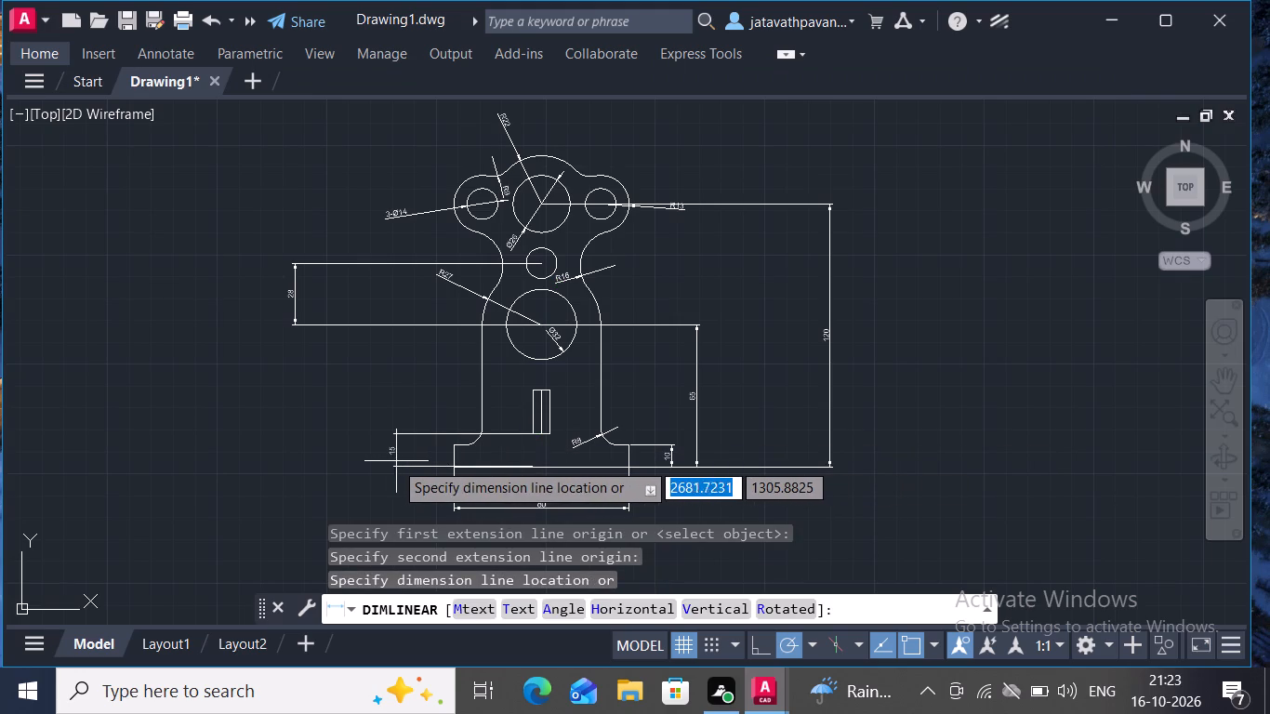
drag(392, 461, 327, 468)
click(327, 468)
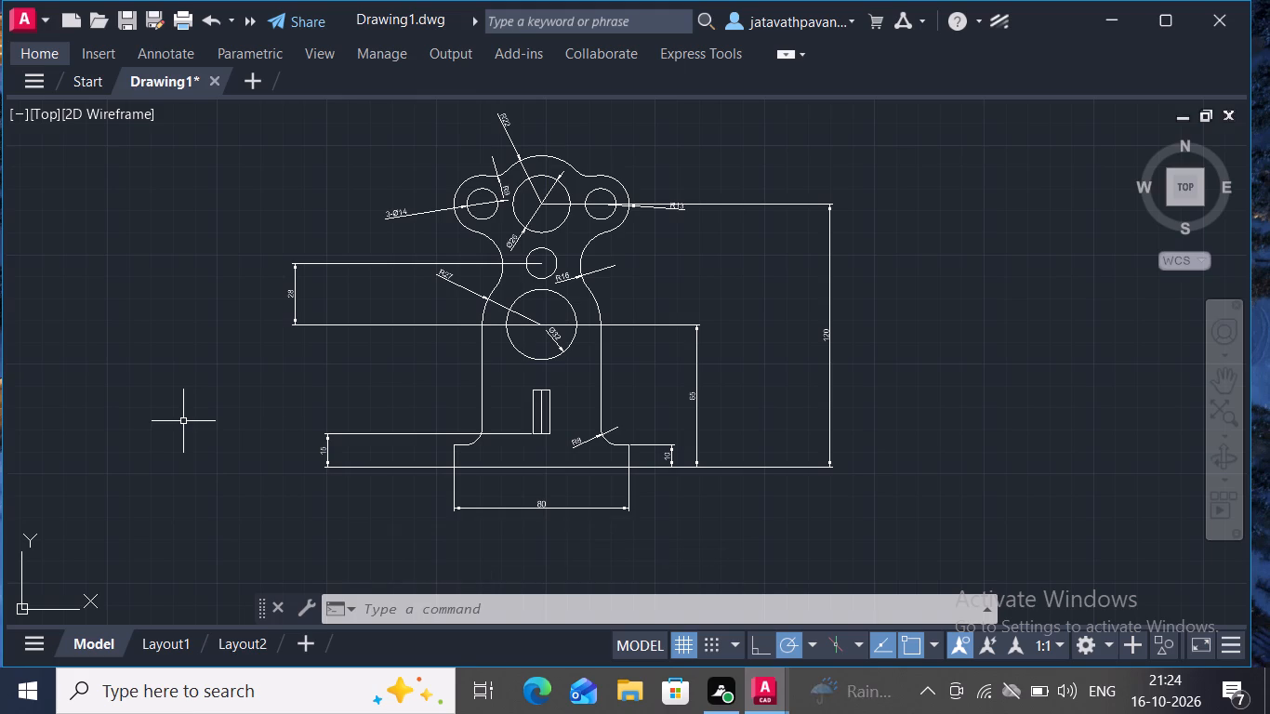
Add a horizontal linear dimension between the centres of the two small outer circles, placed above the part.
click(47, 43)
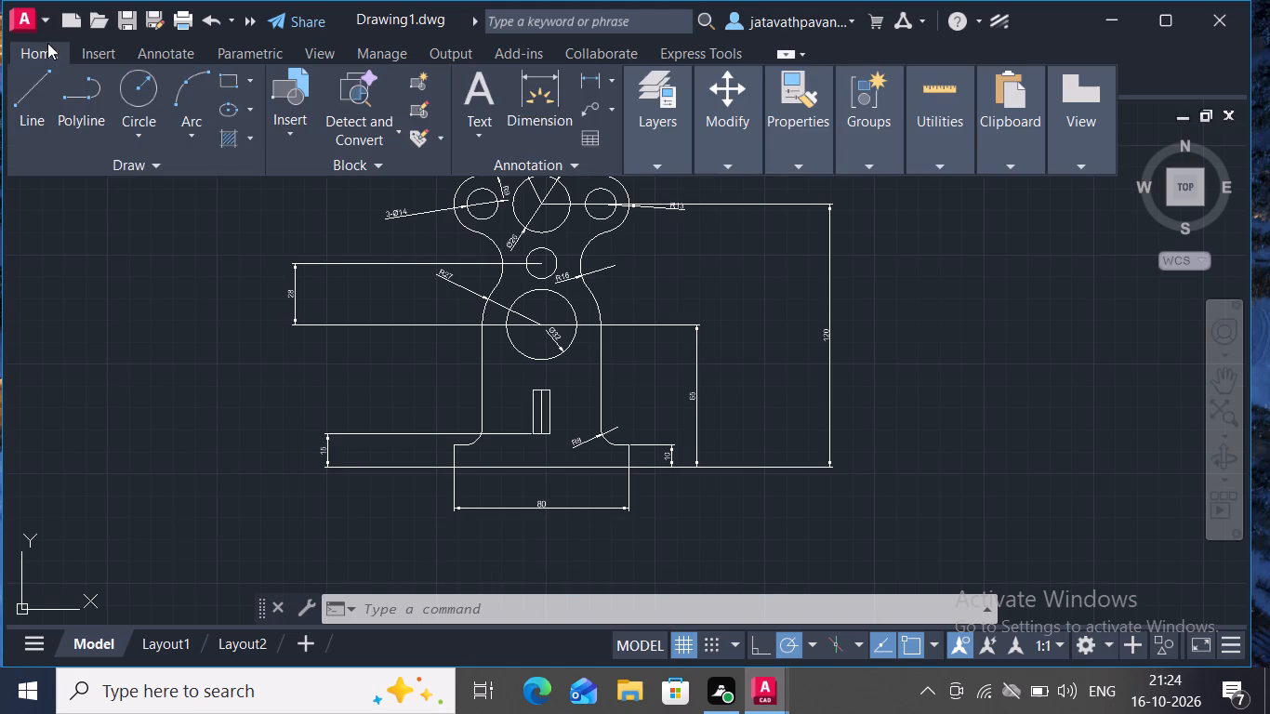
click(594, 78)
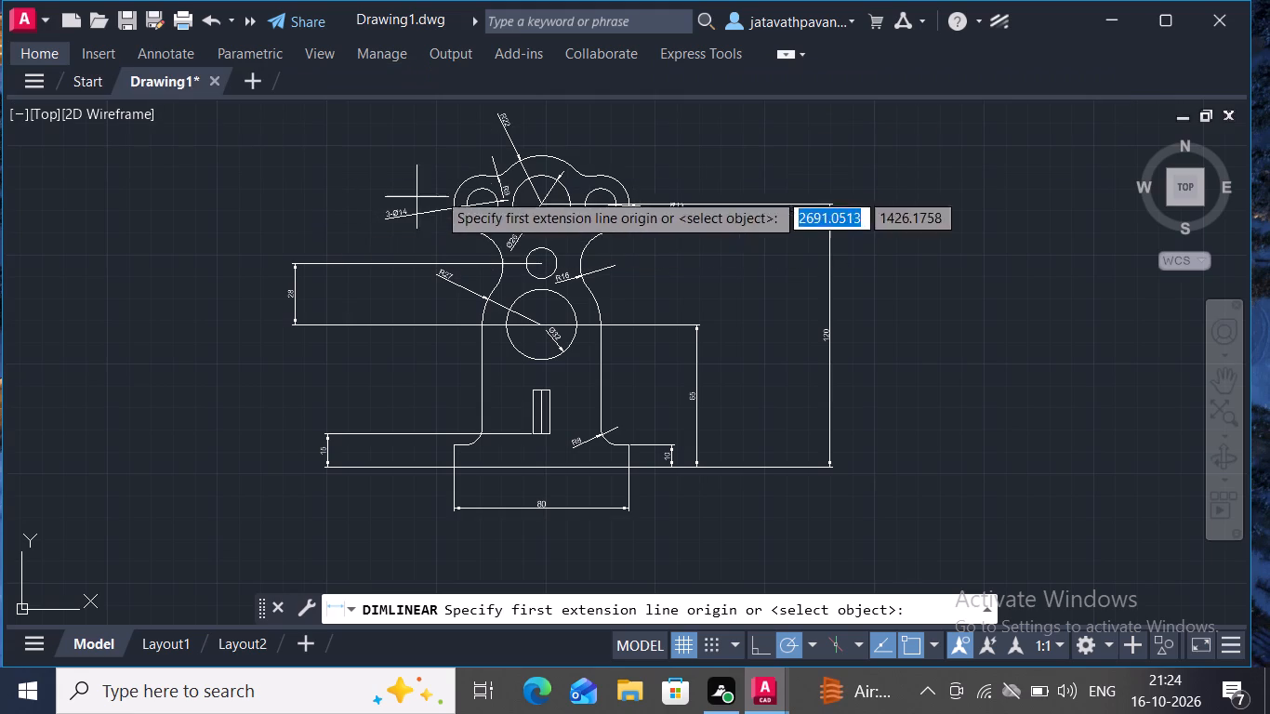
click(481, 200)
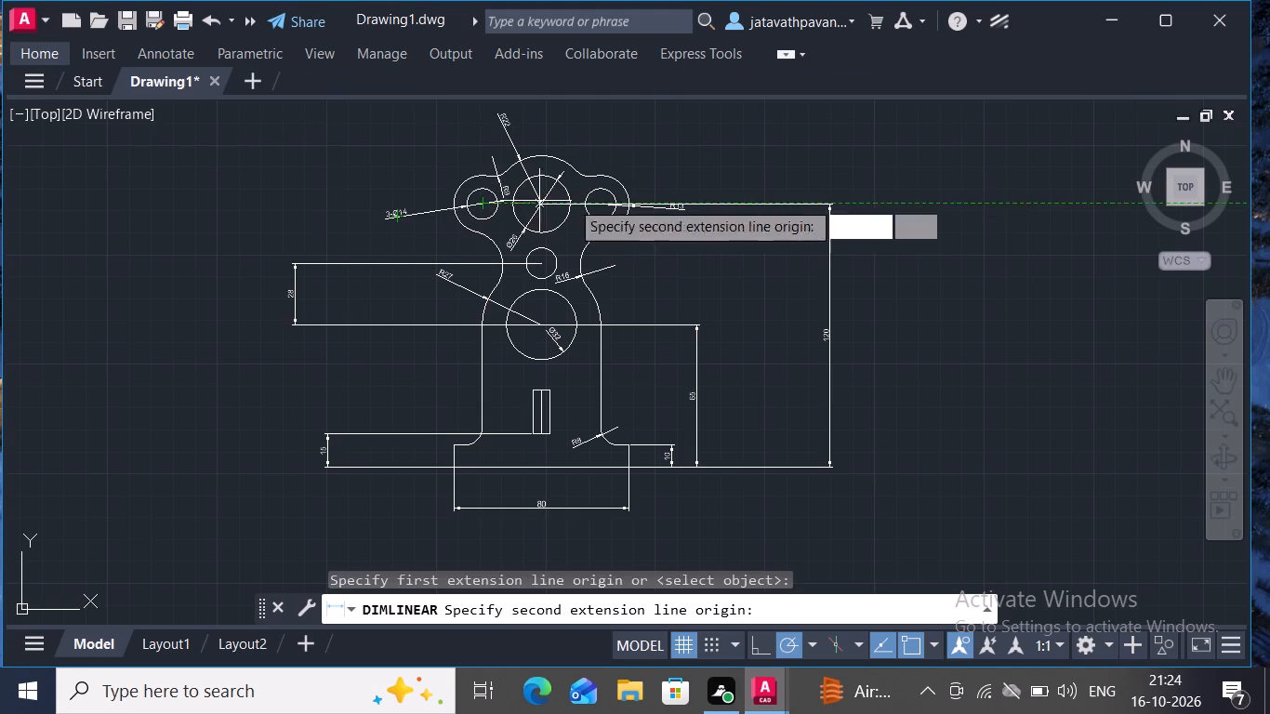
drag(601, 205, 600, 155)
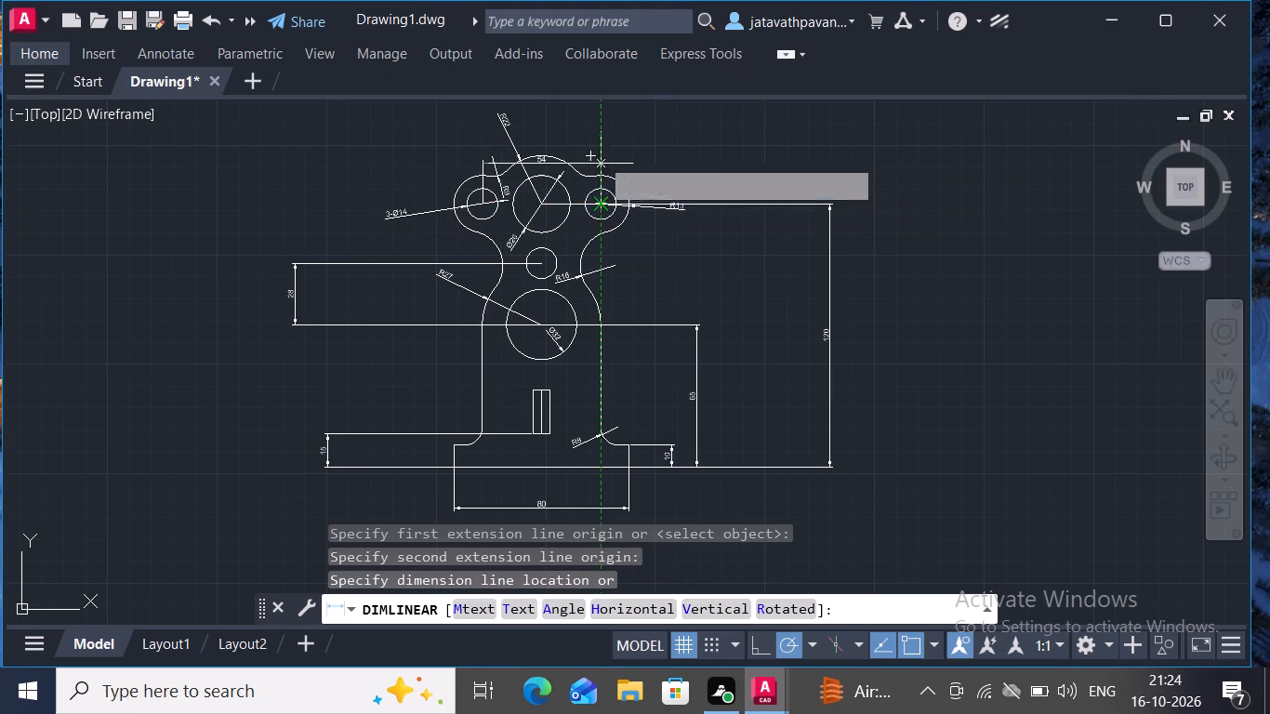
drag(600, 155, 593, 132)
click(593, 132)
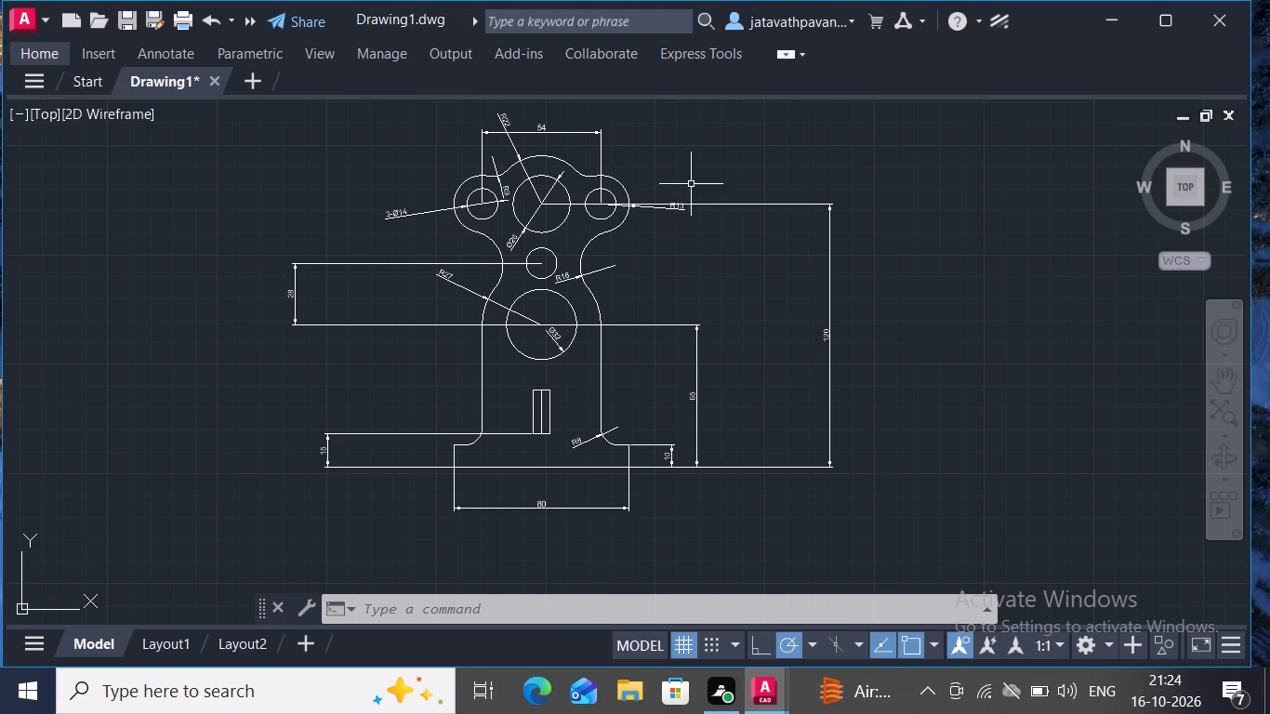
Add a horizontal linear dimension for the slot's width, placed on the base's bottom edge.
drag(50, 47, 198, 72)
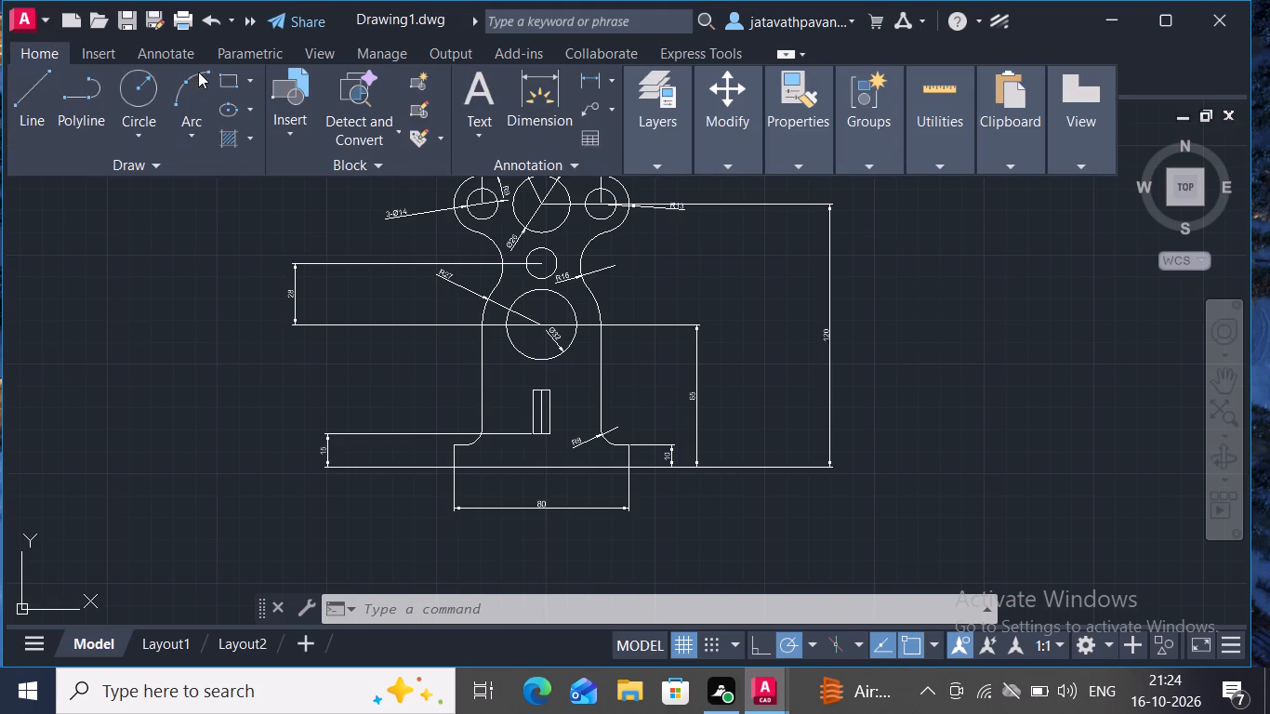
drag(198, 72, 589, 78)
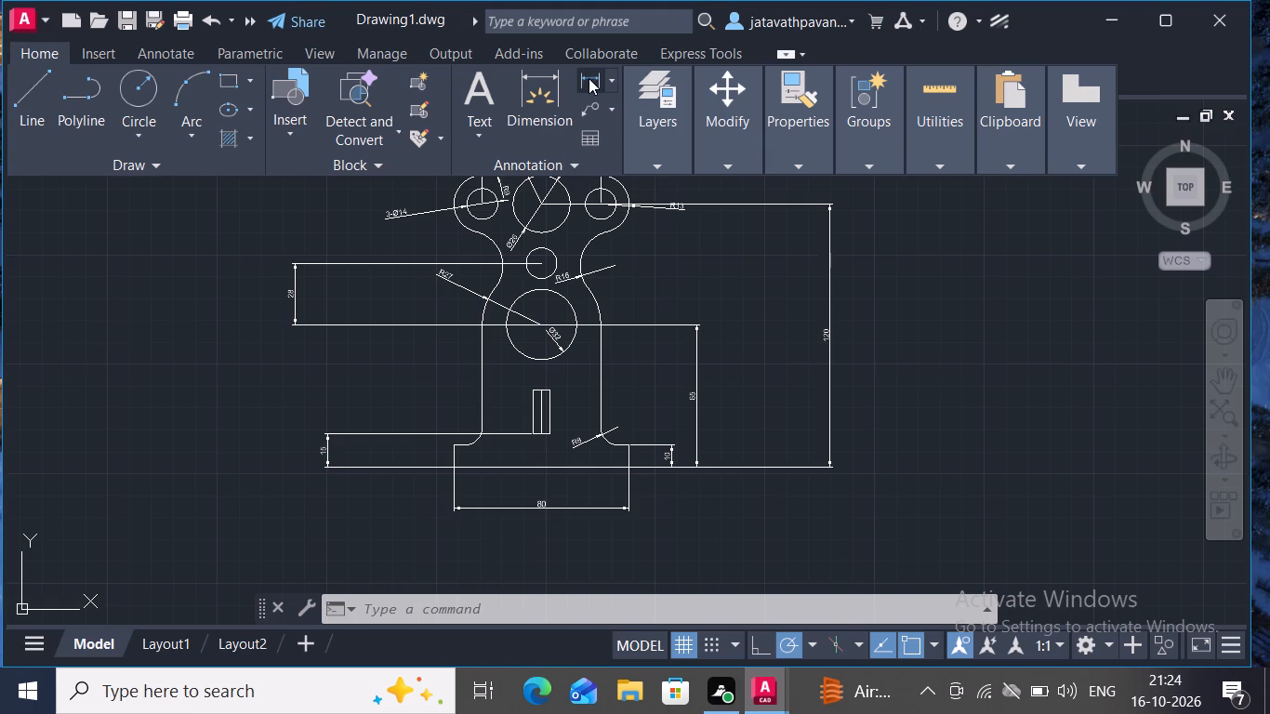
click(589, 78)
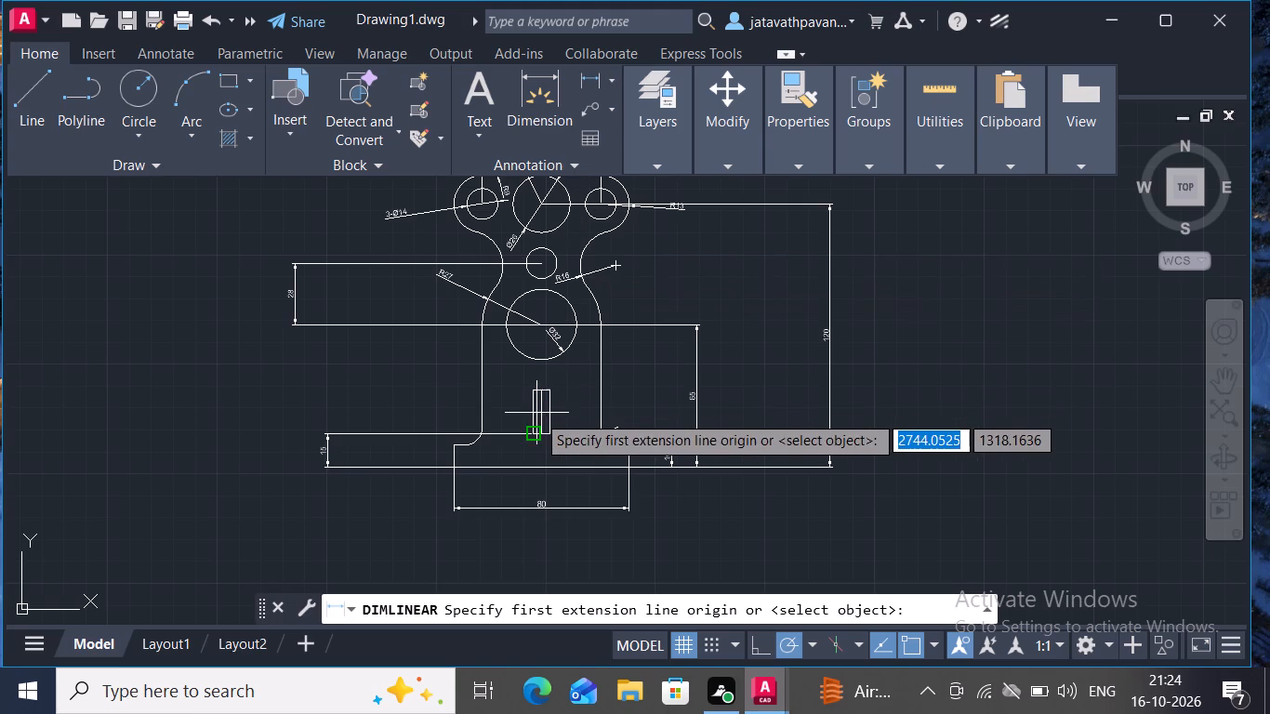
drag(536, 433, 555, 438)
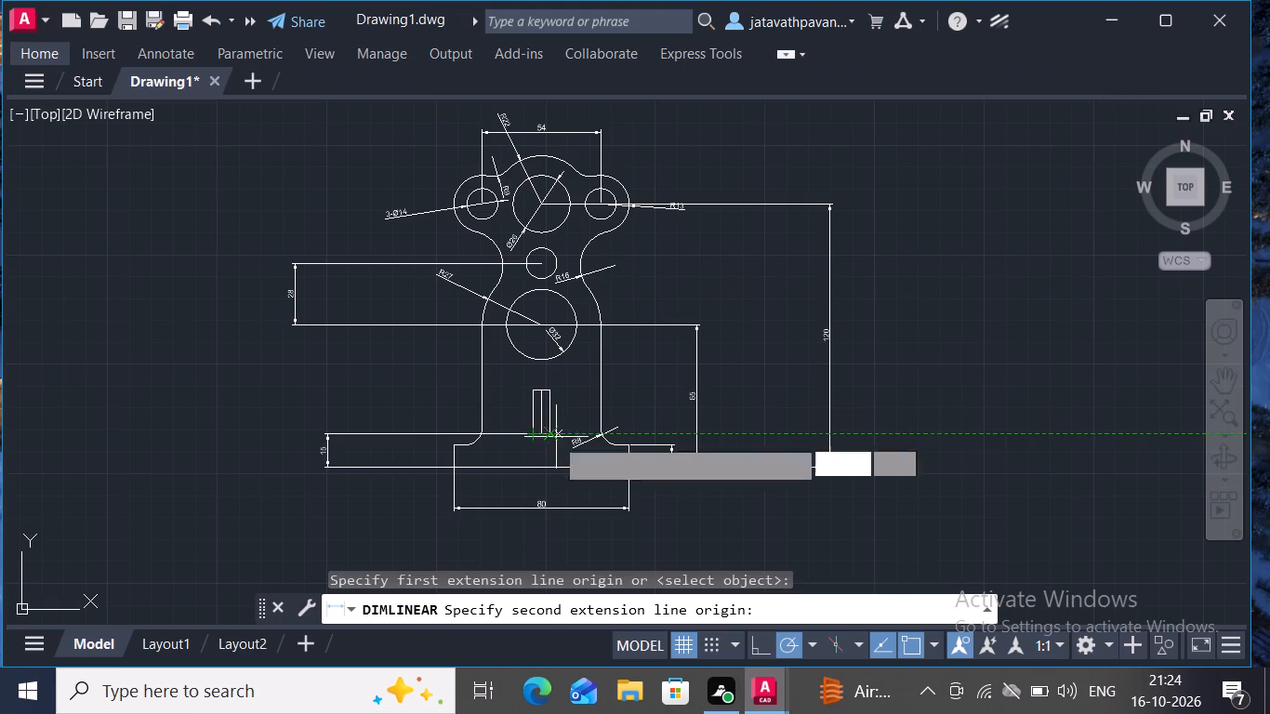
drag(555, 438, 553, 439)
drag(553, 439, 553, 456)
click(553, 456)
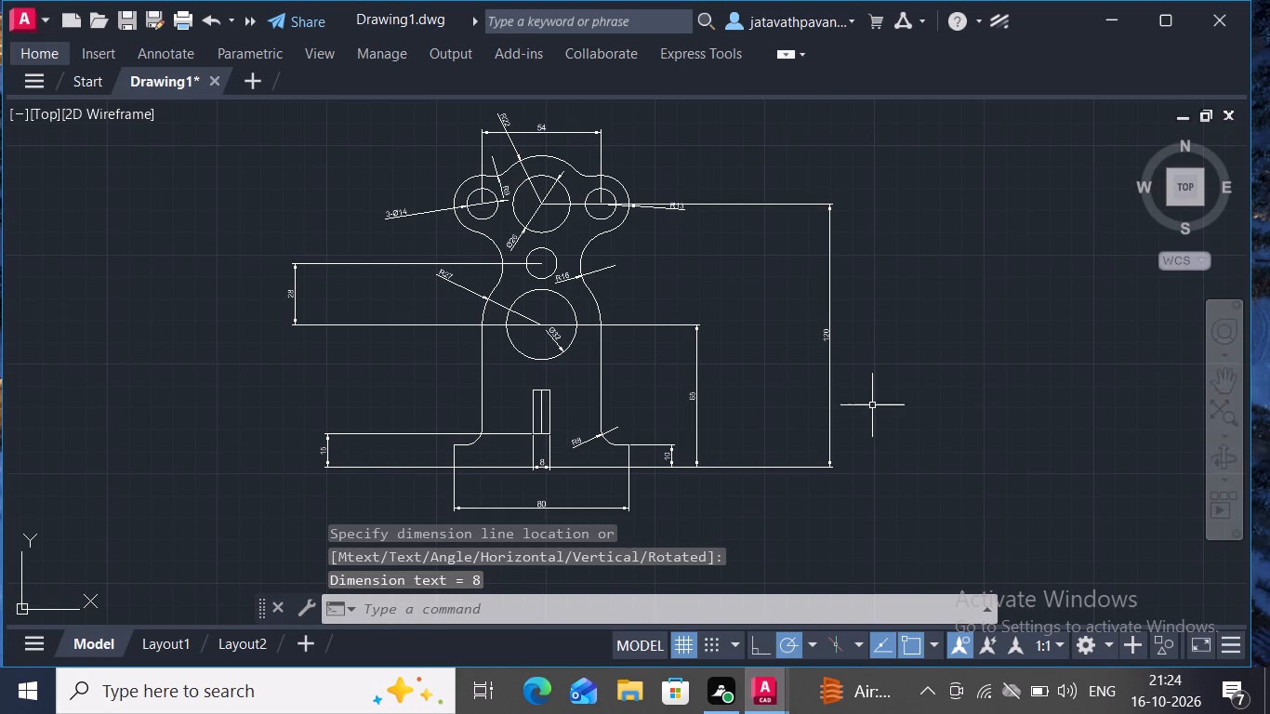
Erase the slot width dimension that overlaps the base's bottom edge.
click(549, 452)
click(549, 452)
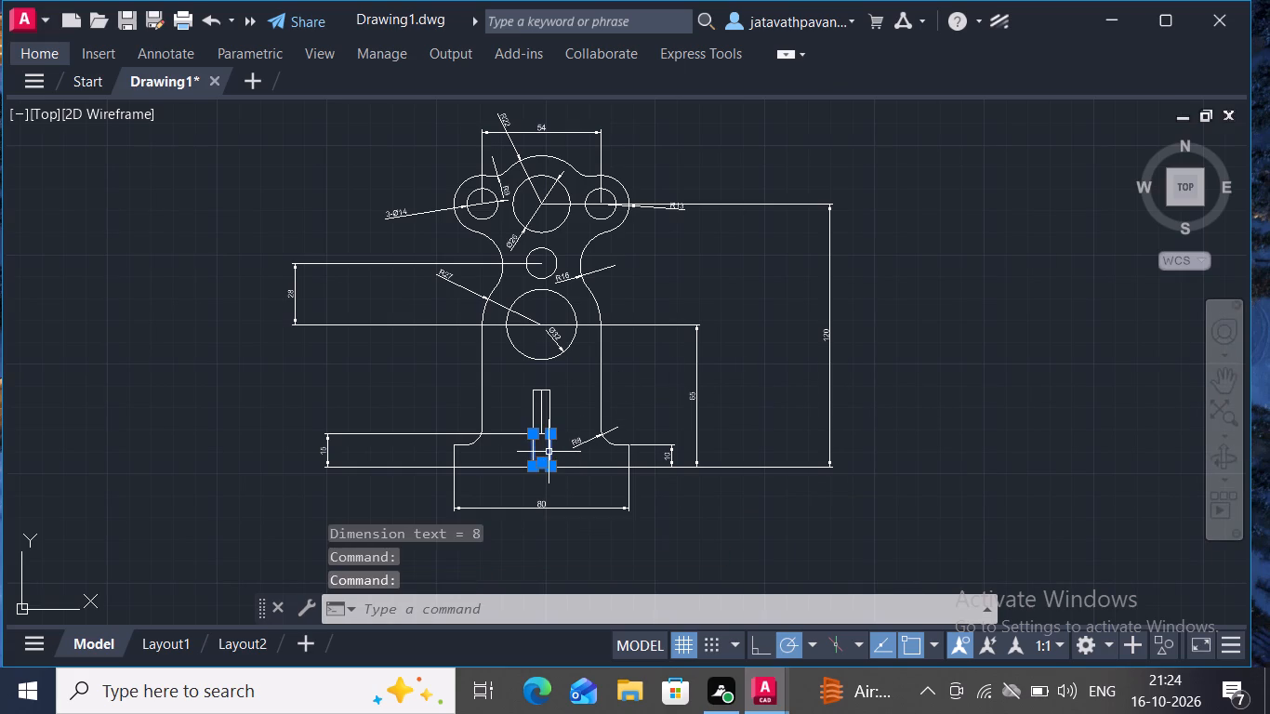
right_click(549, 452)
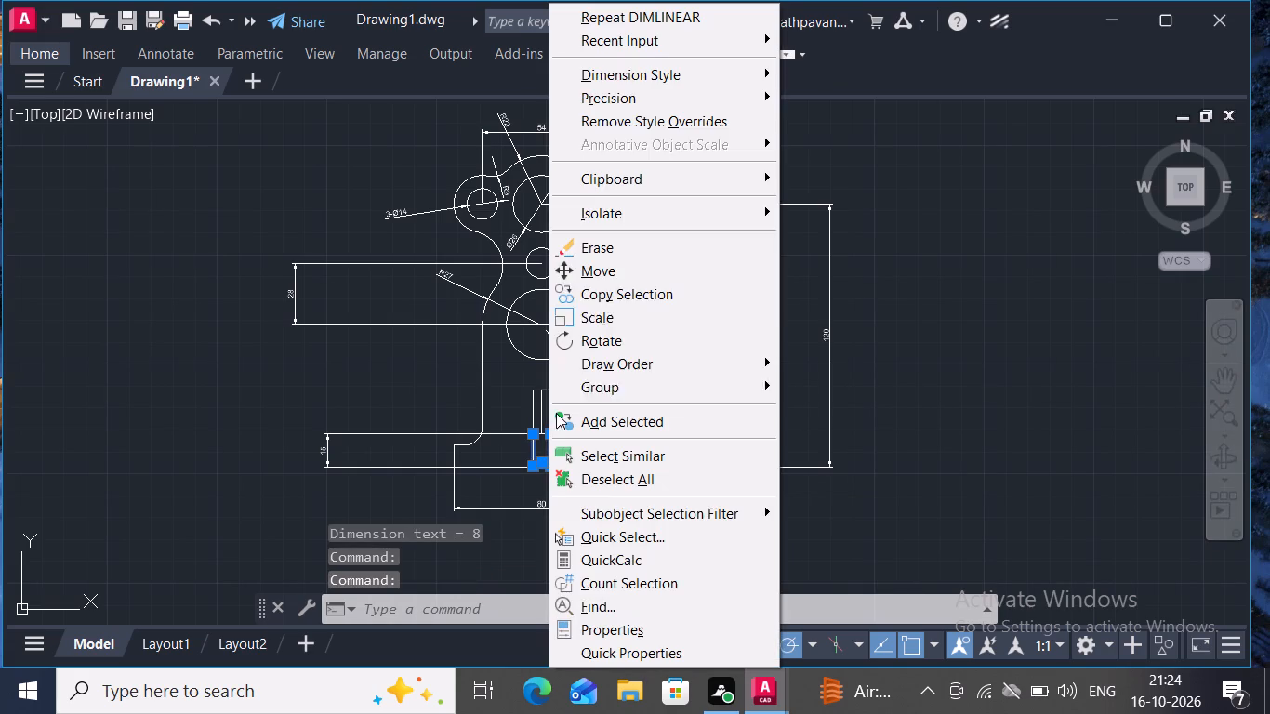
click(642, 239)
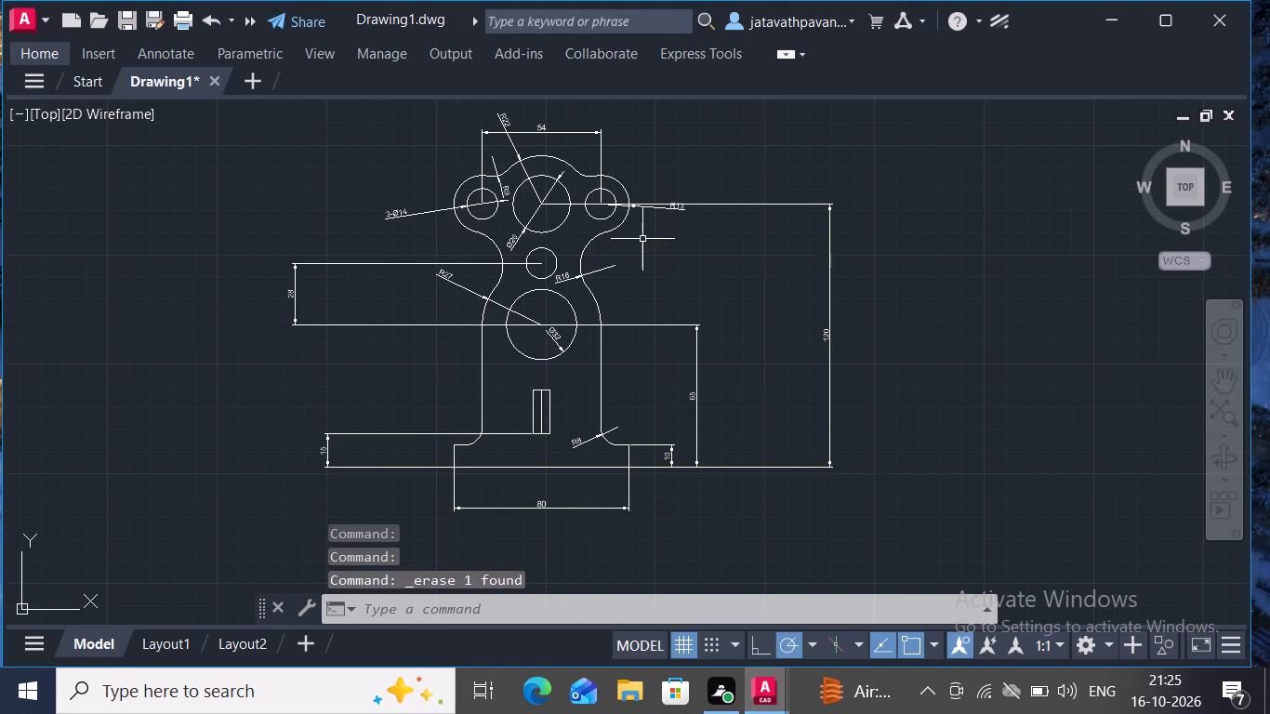
Add a horizontal linear dimension for the slot's width, placed just below the slot and above the base's bottom edge.
click(50, 53)
click(589, 83)
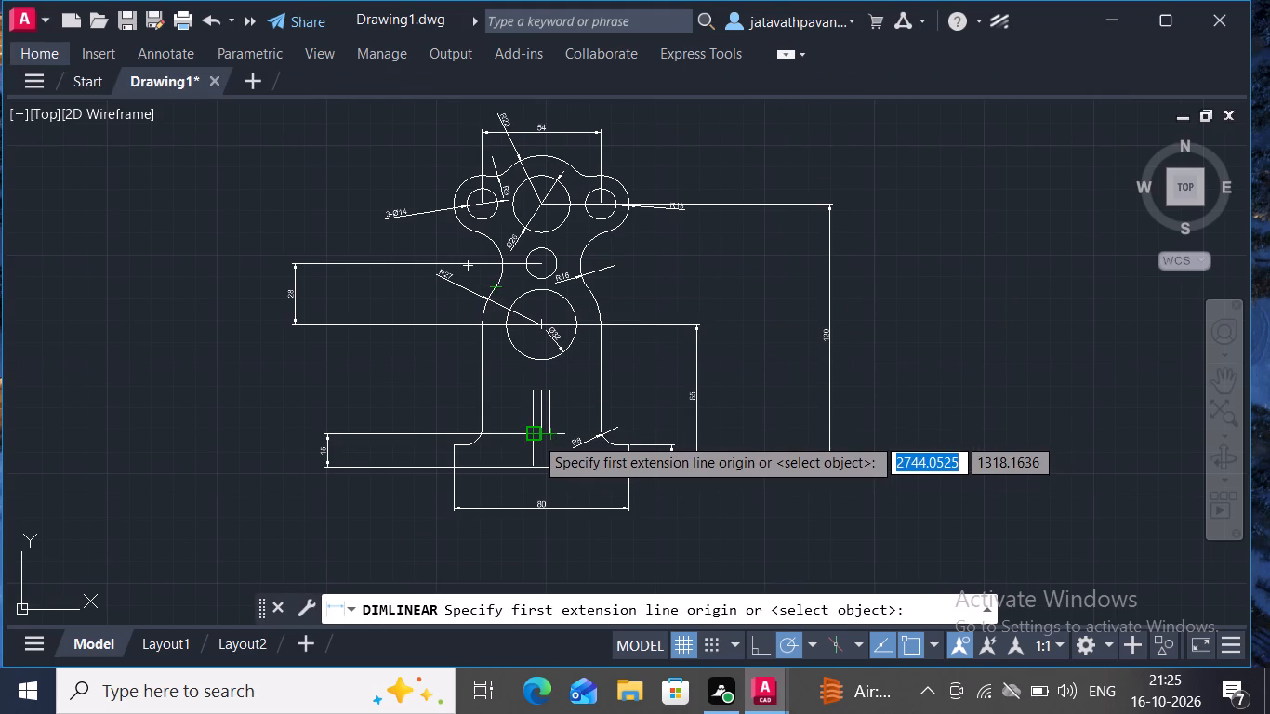
drag(535, 436, 558, 436)
drag(558, 436, 557, 450)
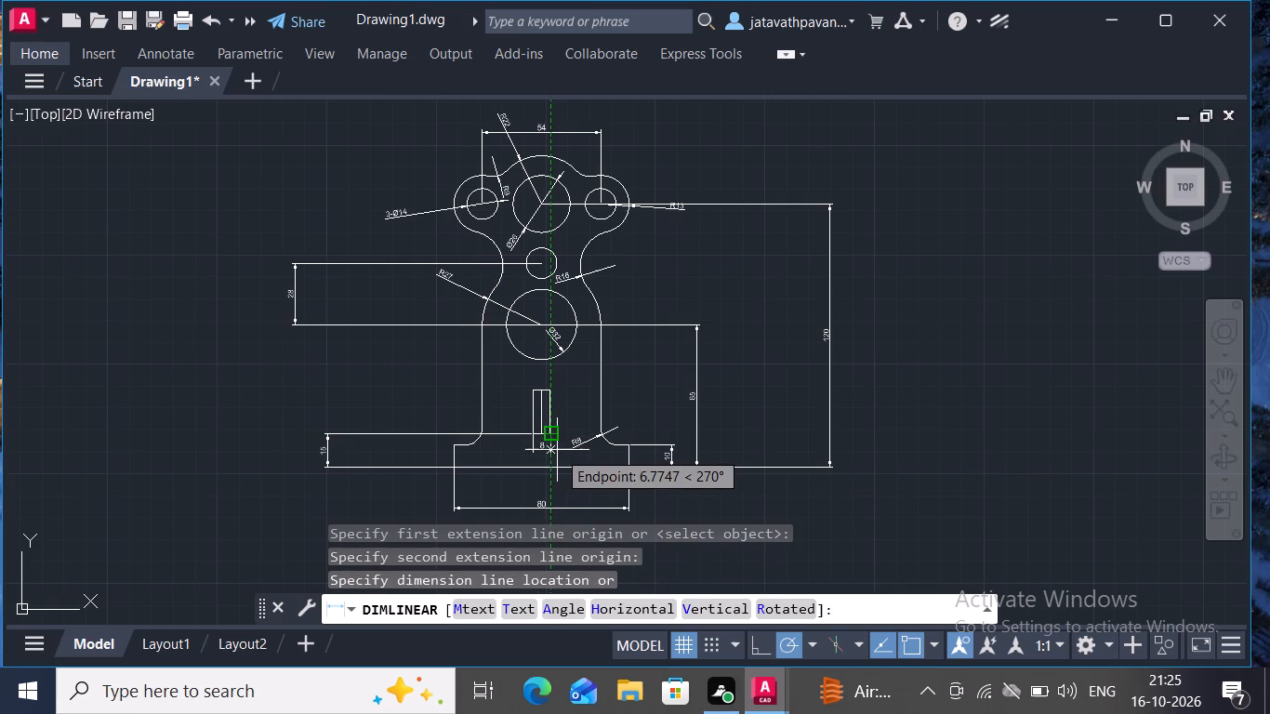
click(557, 450)
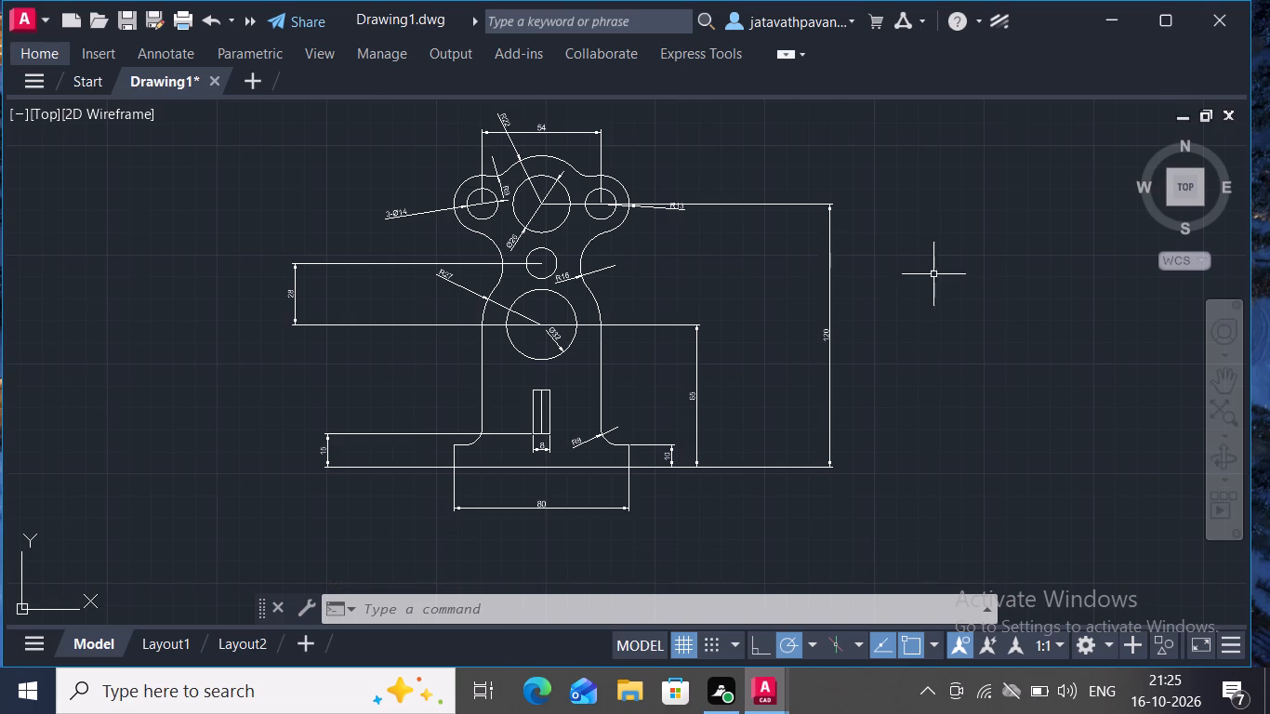
Erase the R13 radius dimension on the right lobe that overlaps the long horizontal extension line.
click(673, 208)
right_click(673, 208)
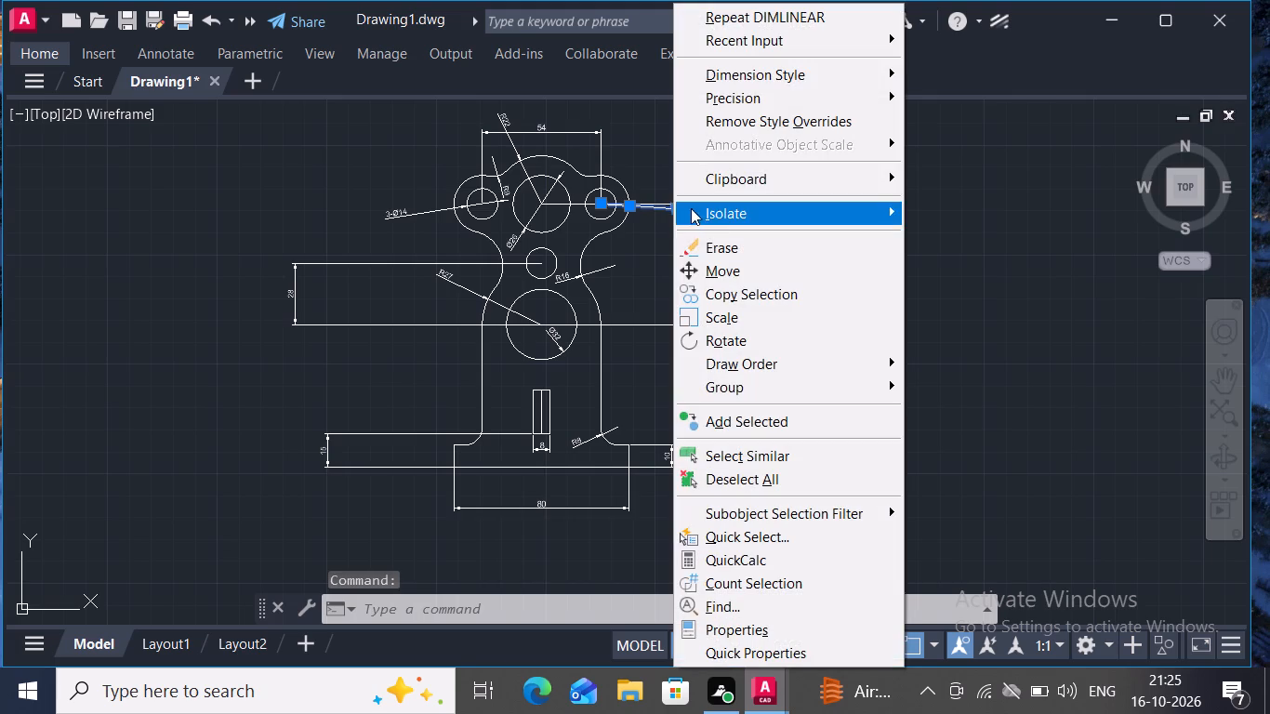
click(728, 247)
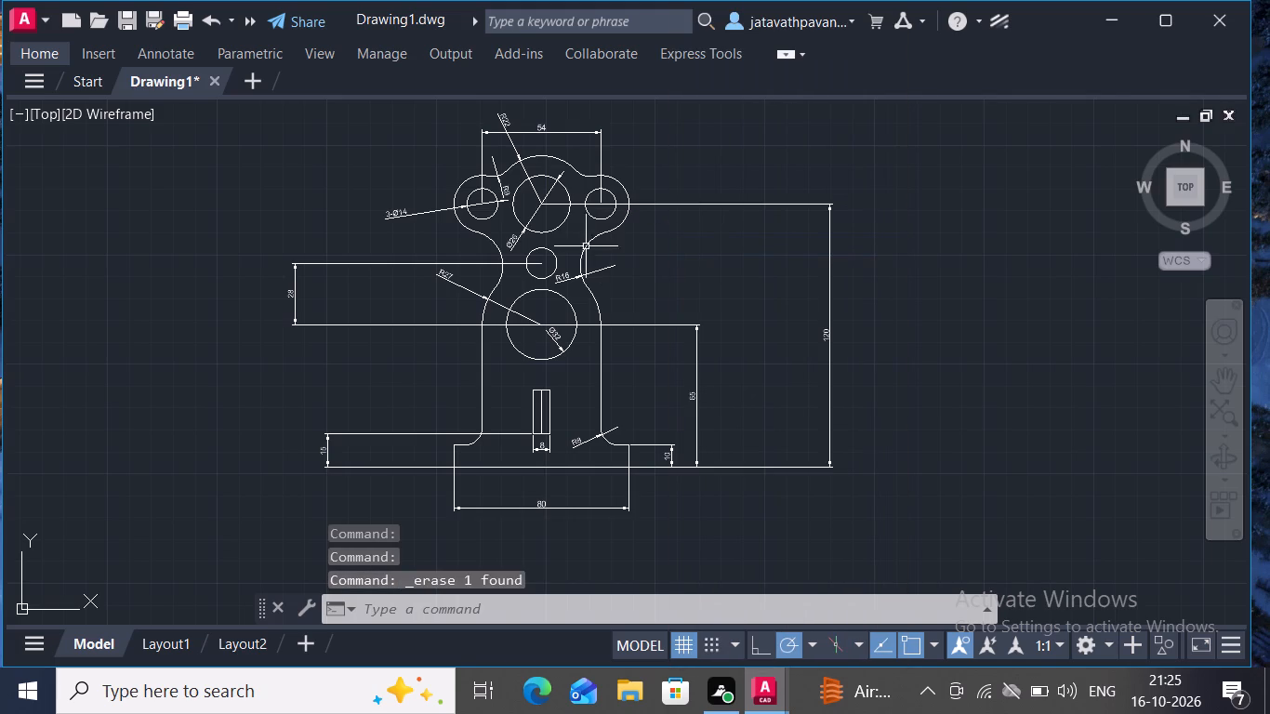
Add a radius dimension to the right lobe's outer arc, placed diagonally below and to the right of the lobe.
click(58, 46)
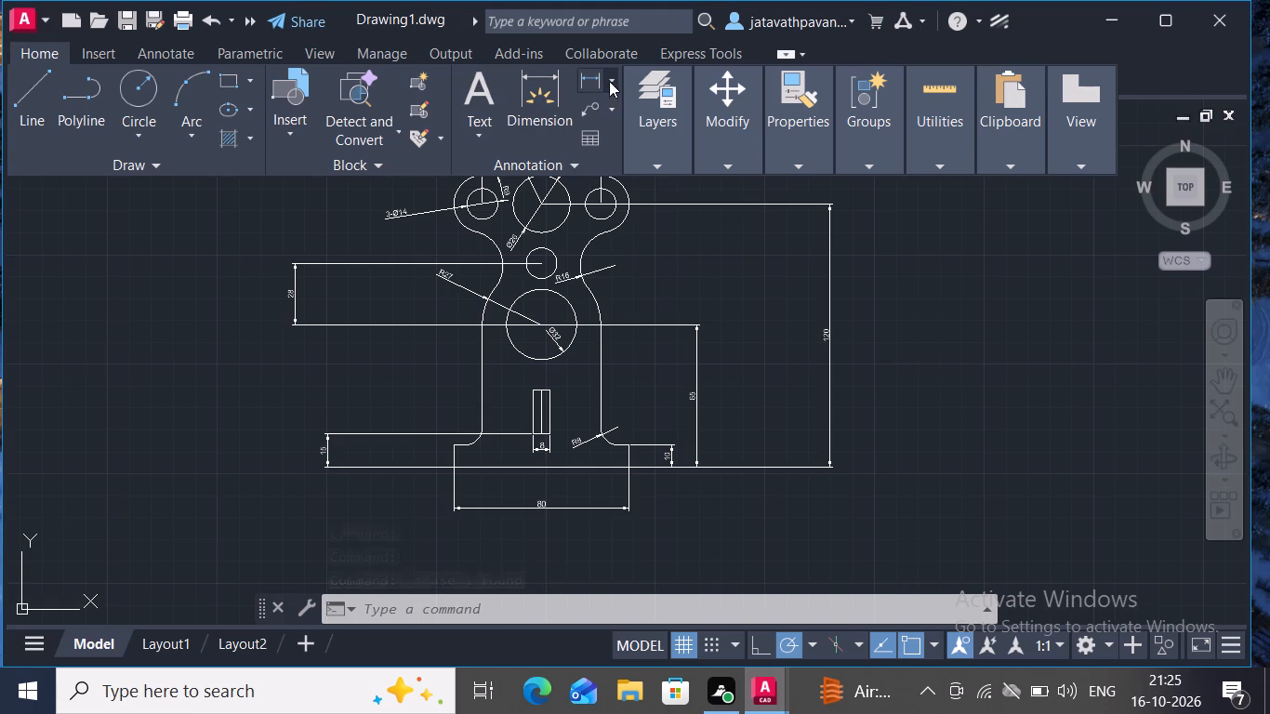
click(609, 79)
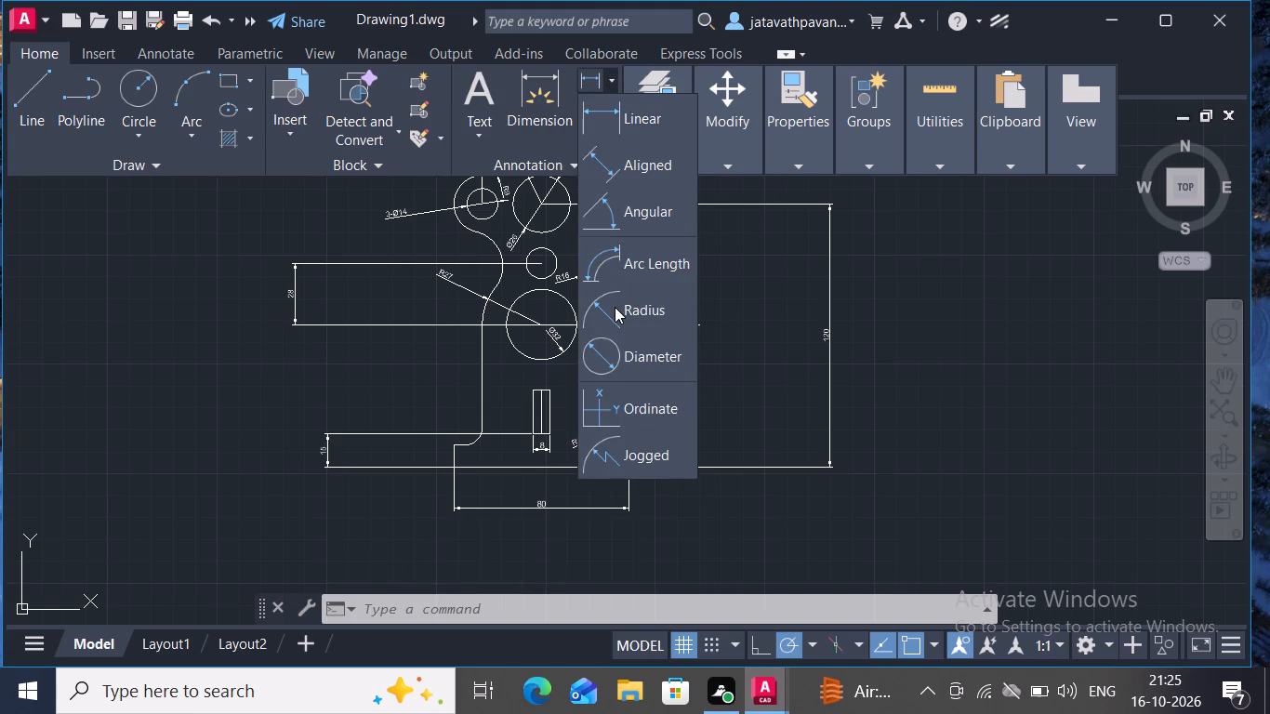
click(615, 307)
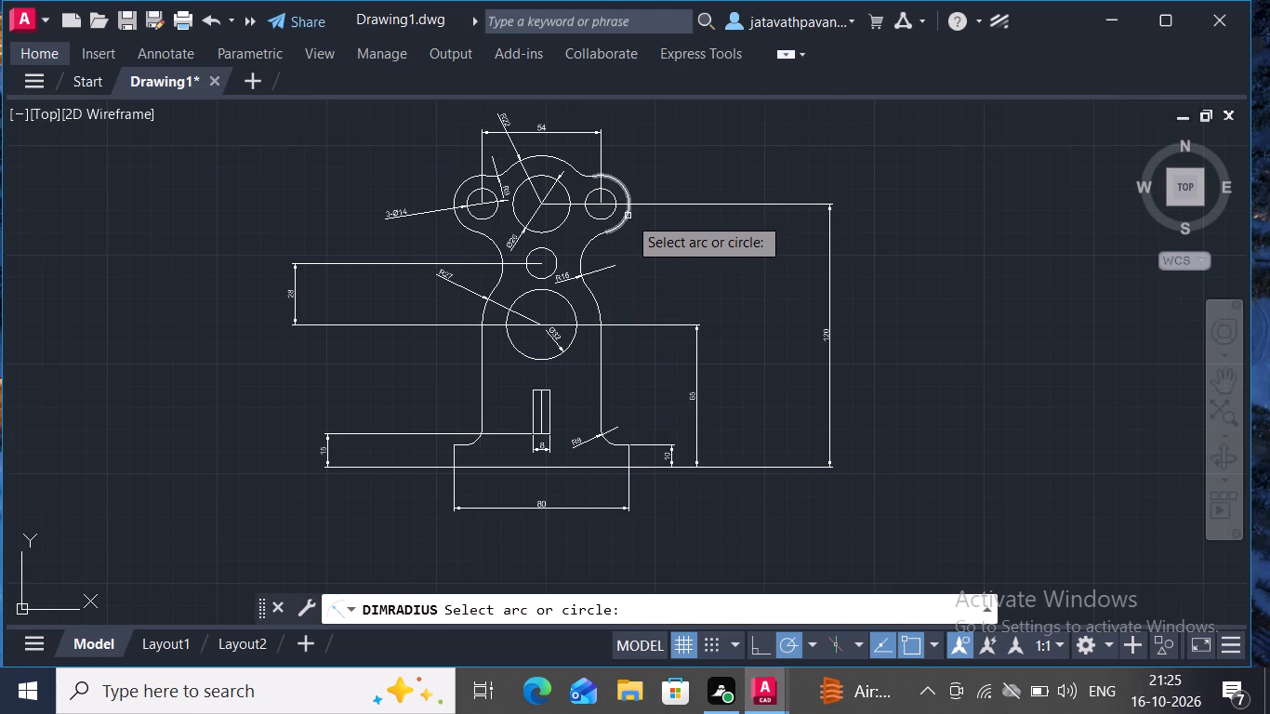
drag(628, 216, 655, 254)
click(655, 254)
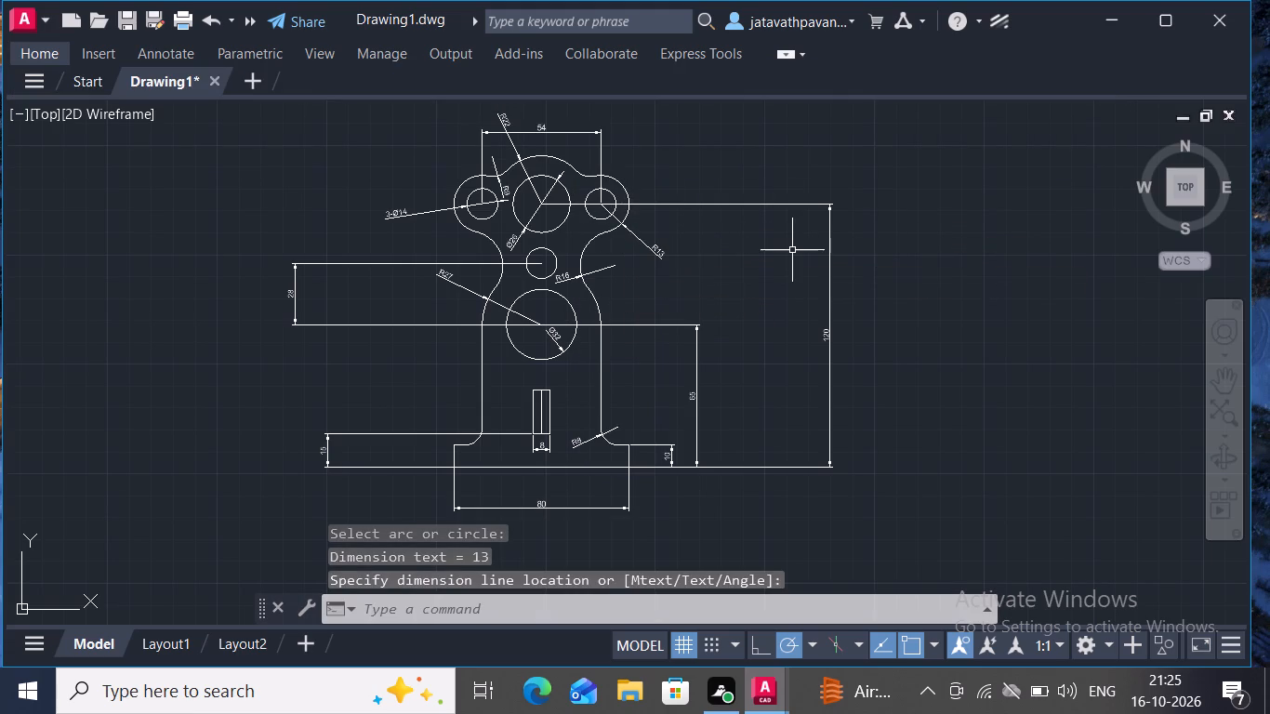
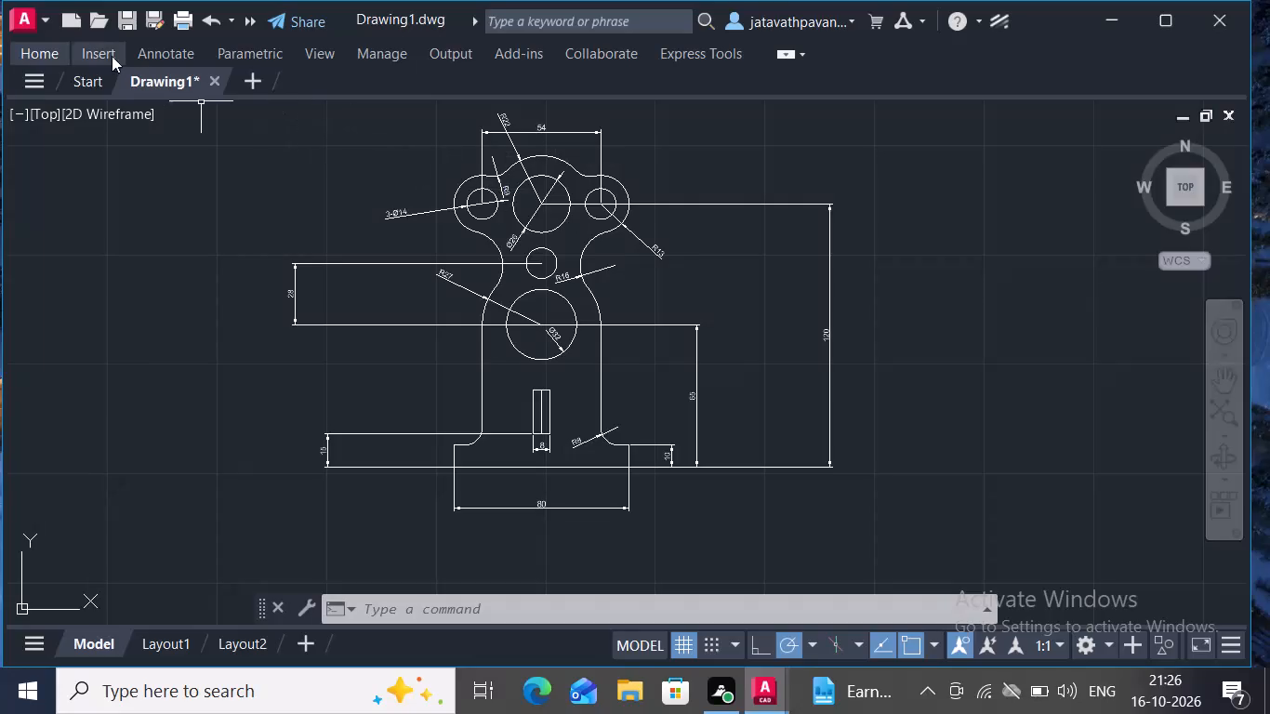
Add a vertical linear dimension for the slot's height, placed just to the left of the slot inside the body outline.
click(50, 53)
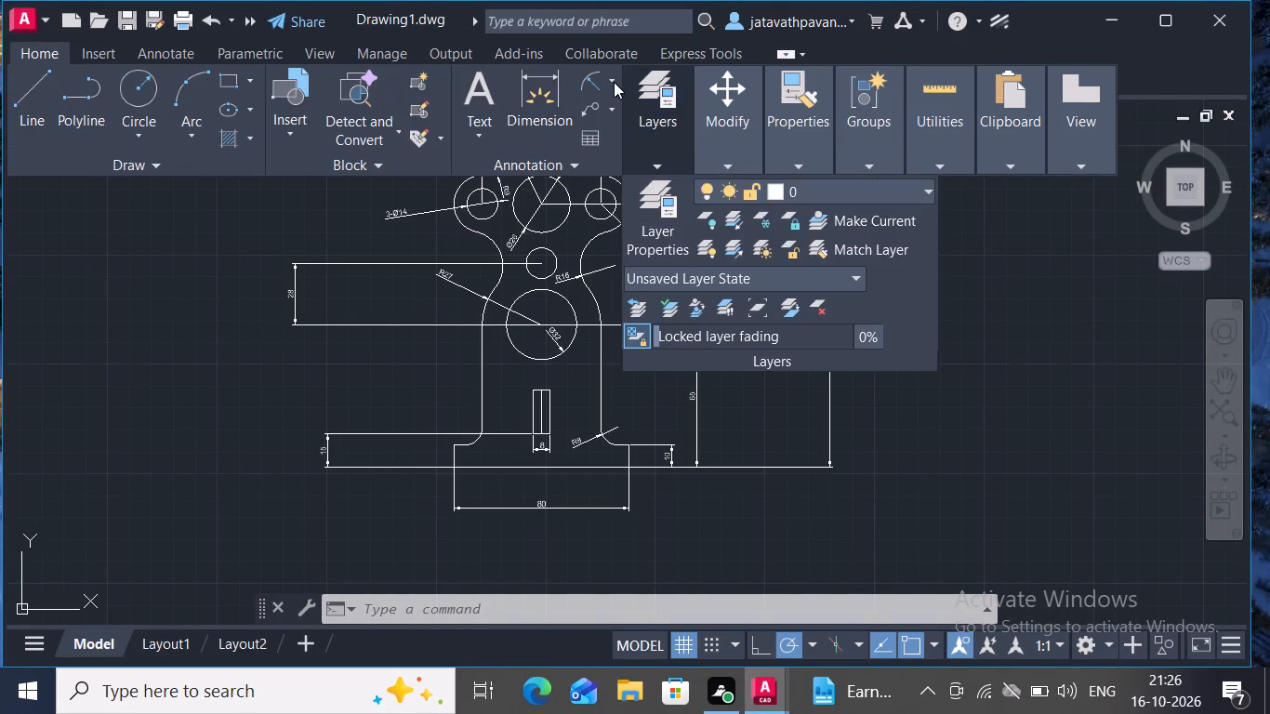
click(613, 78)
click(620, 126)
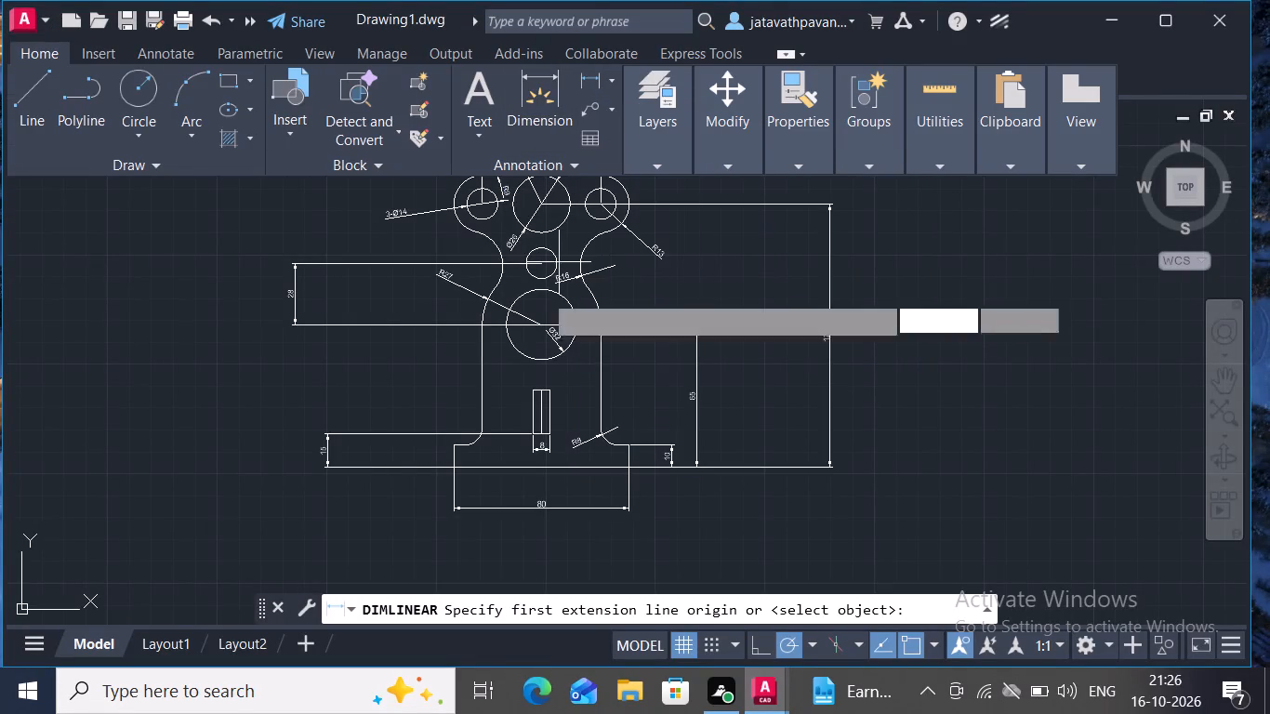
drag(533, 395, 533, 433)
drag(533, 433, 467, 416)
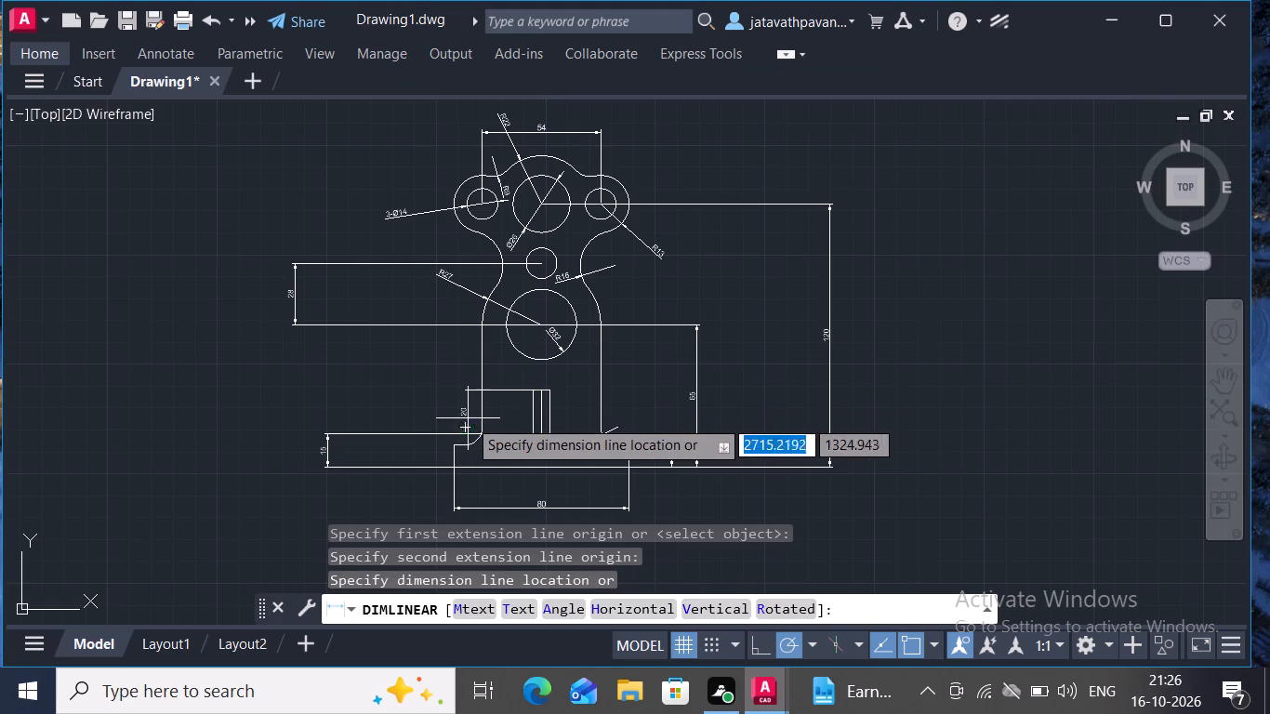
drag(467, 416, 465, 414)
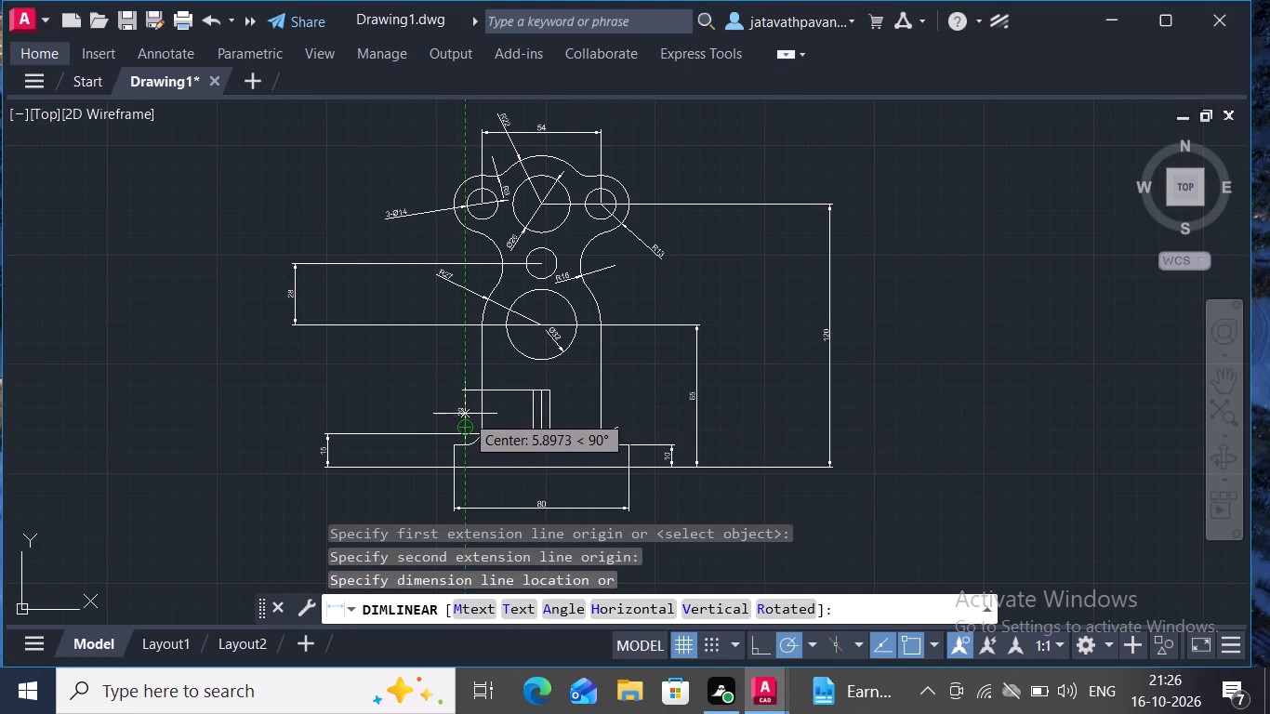
drag(465, 414, 508, 415)
click(508, 415)
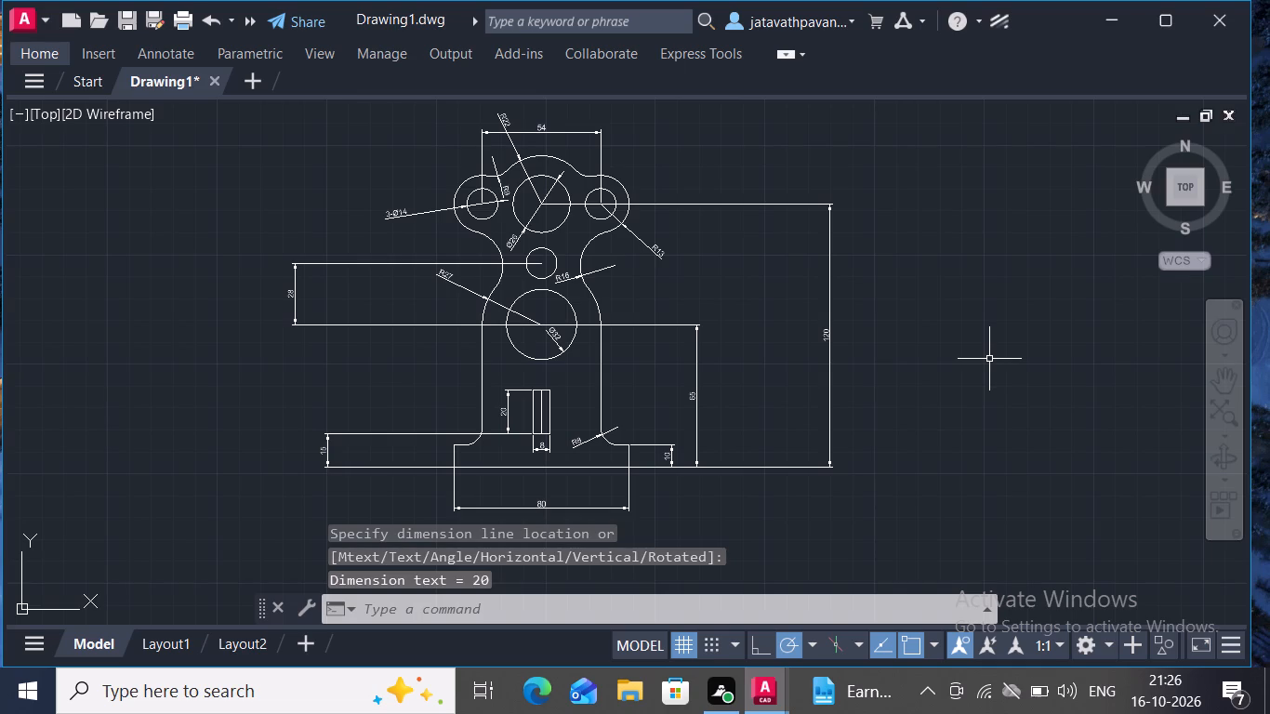
key(Escape)
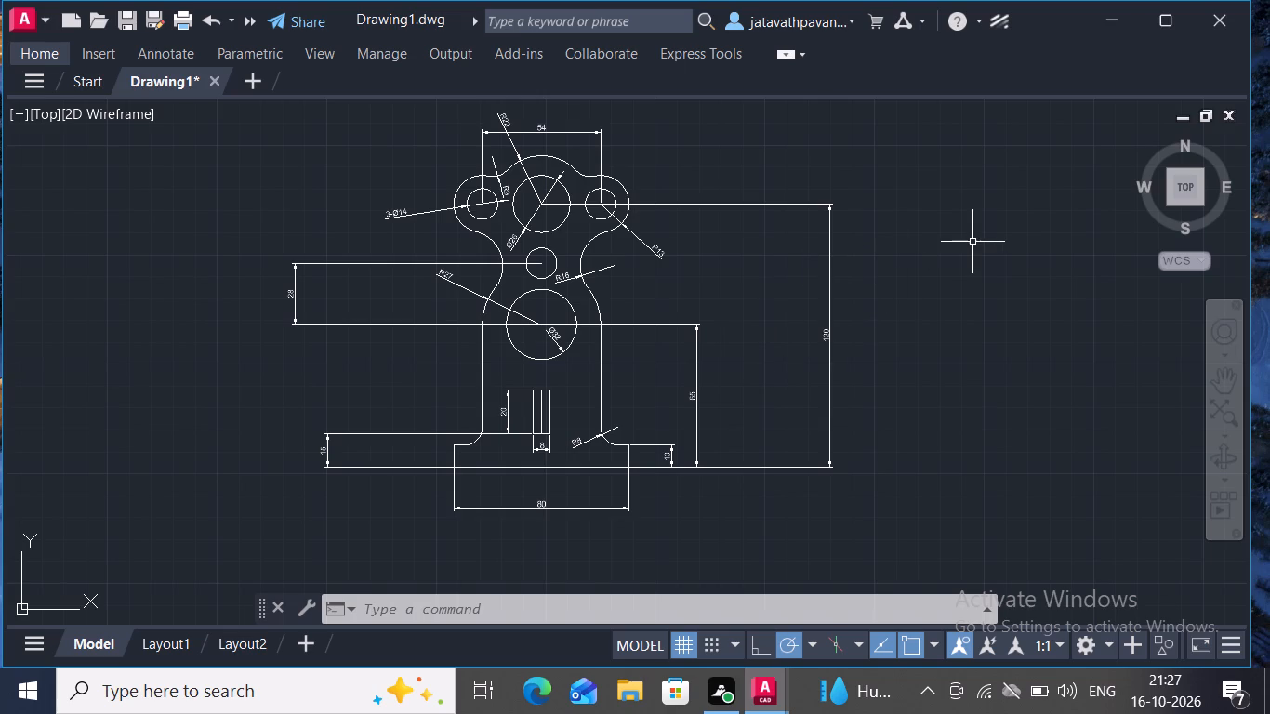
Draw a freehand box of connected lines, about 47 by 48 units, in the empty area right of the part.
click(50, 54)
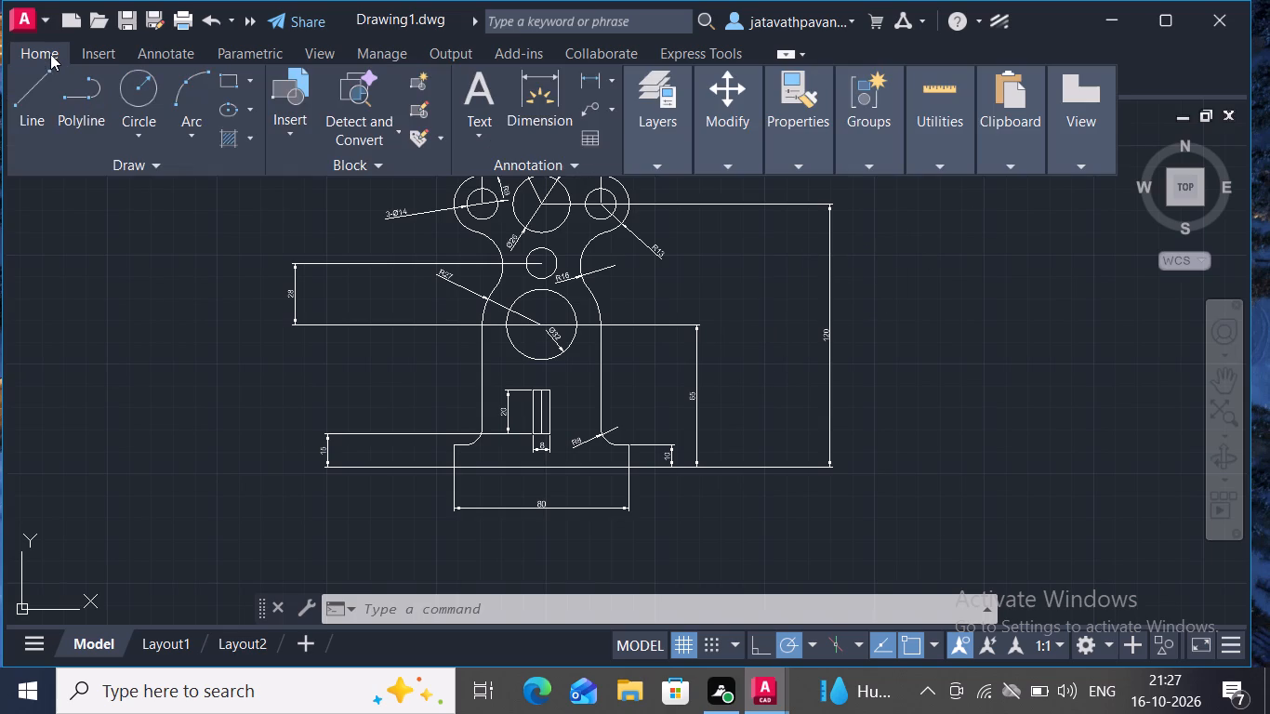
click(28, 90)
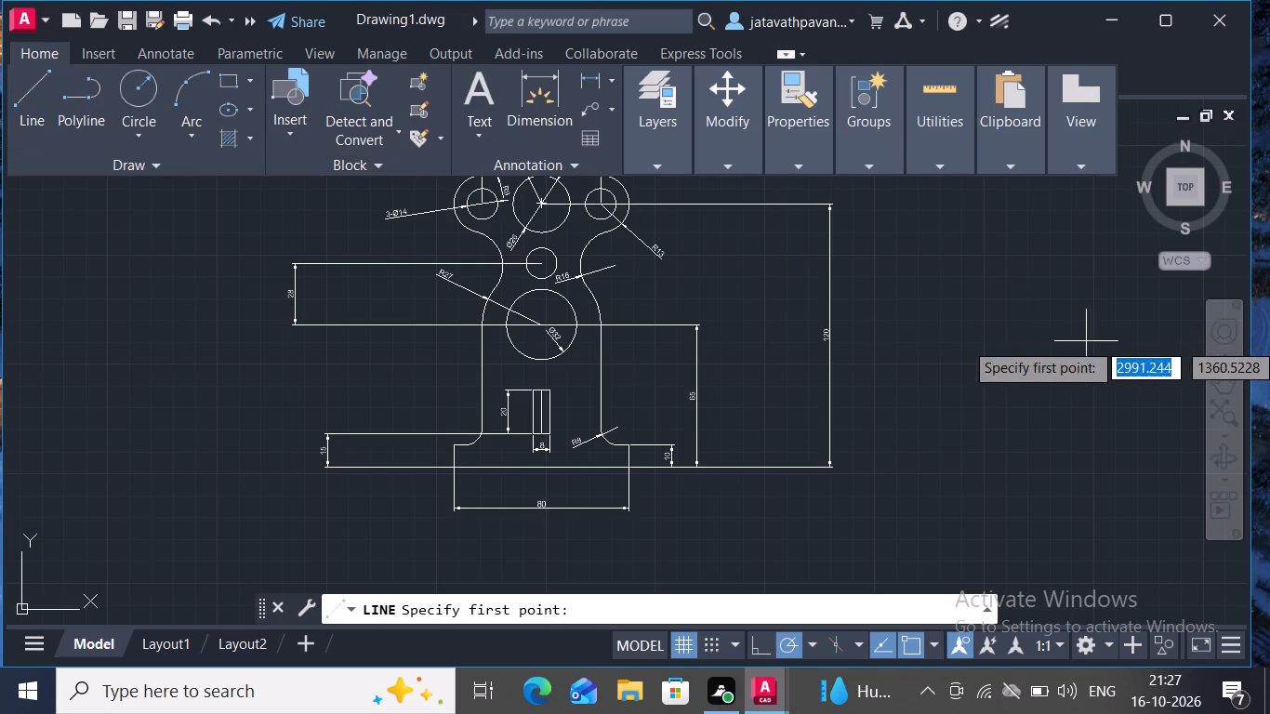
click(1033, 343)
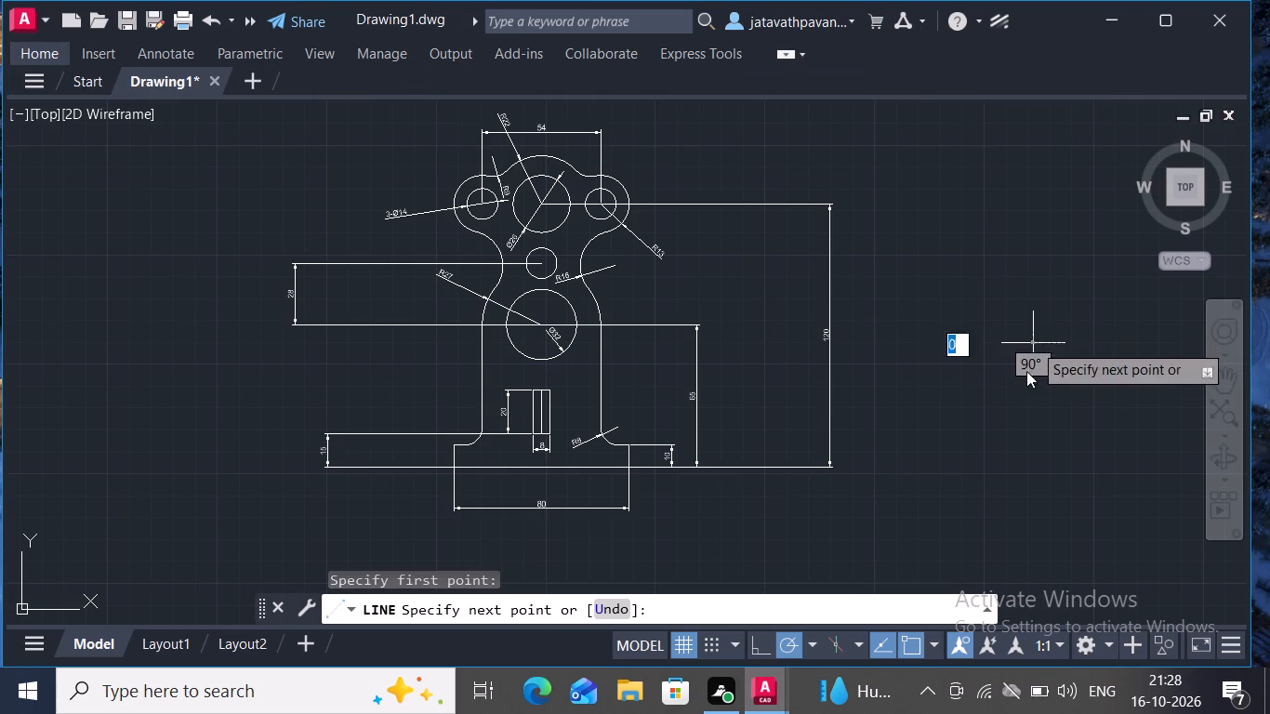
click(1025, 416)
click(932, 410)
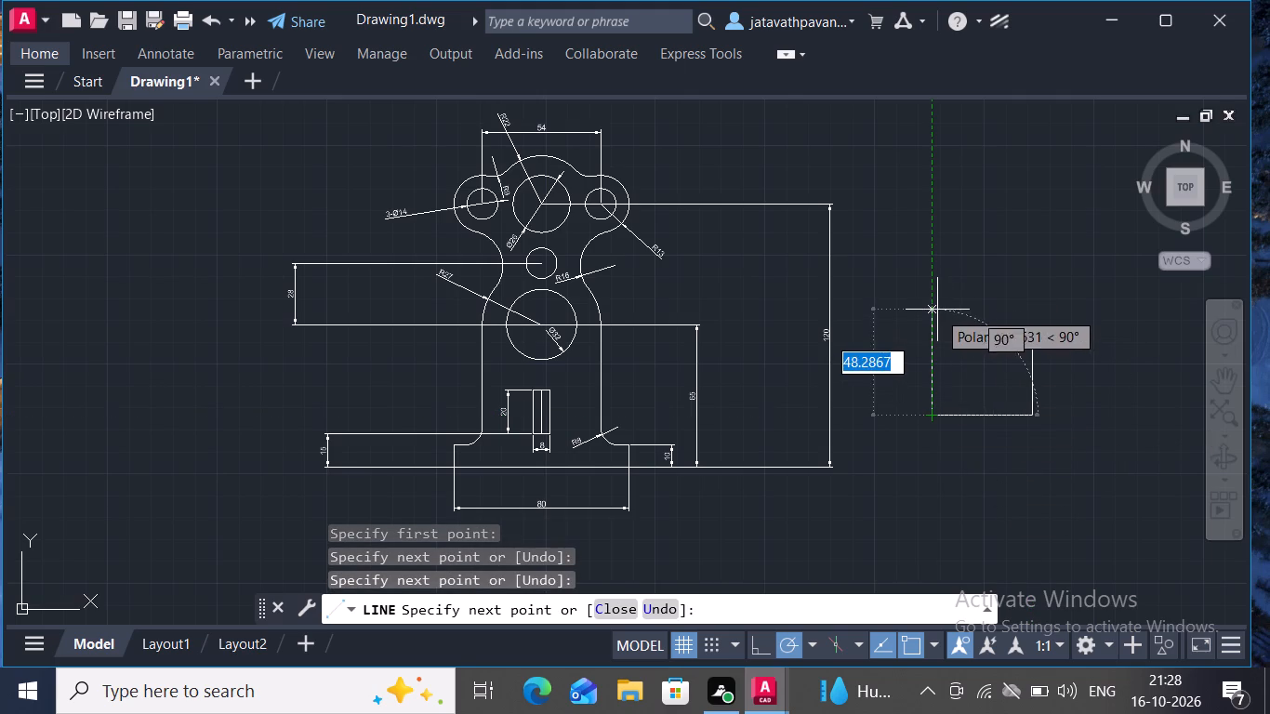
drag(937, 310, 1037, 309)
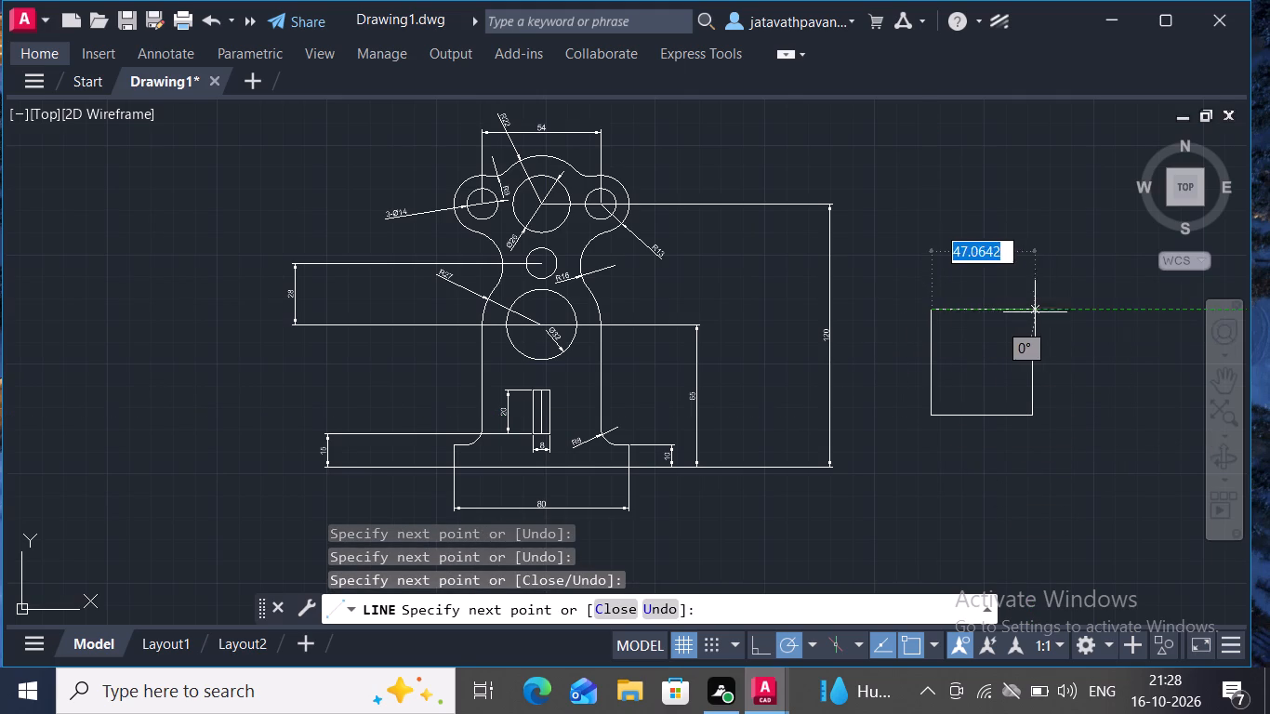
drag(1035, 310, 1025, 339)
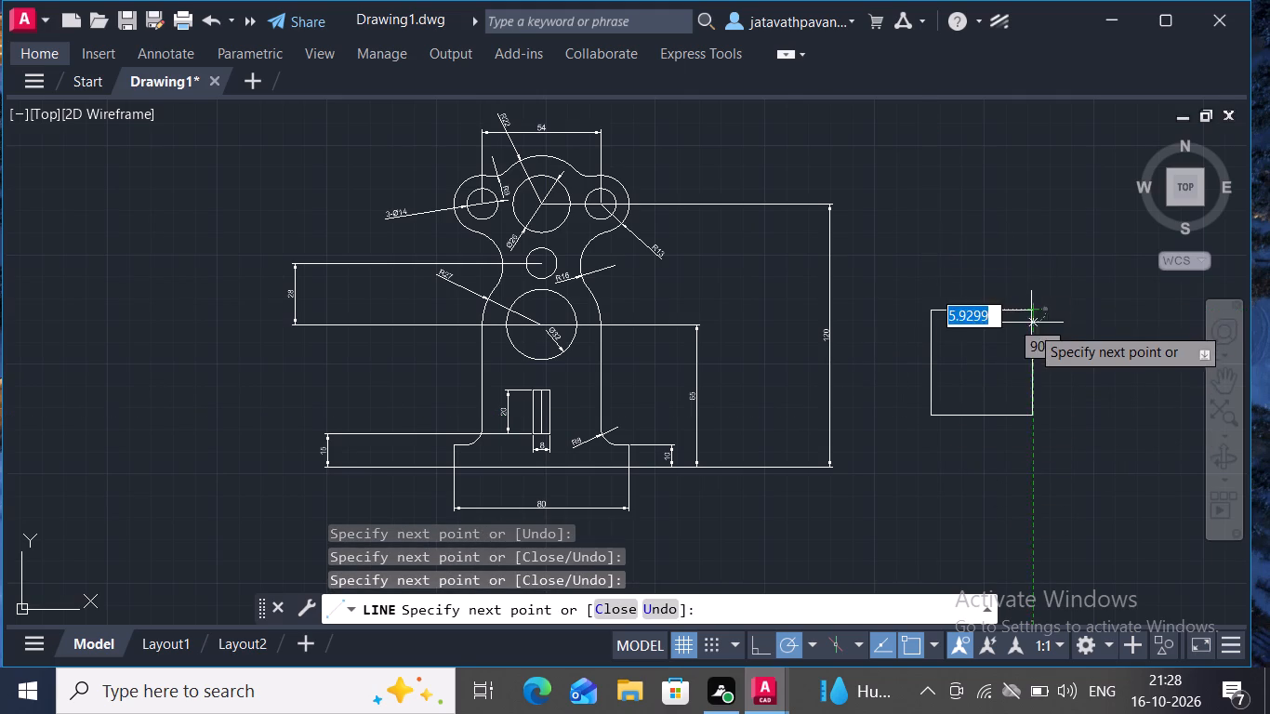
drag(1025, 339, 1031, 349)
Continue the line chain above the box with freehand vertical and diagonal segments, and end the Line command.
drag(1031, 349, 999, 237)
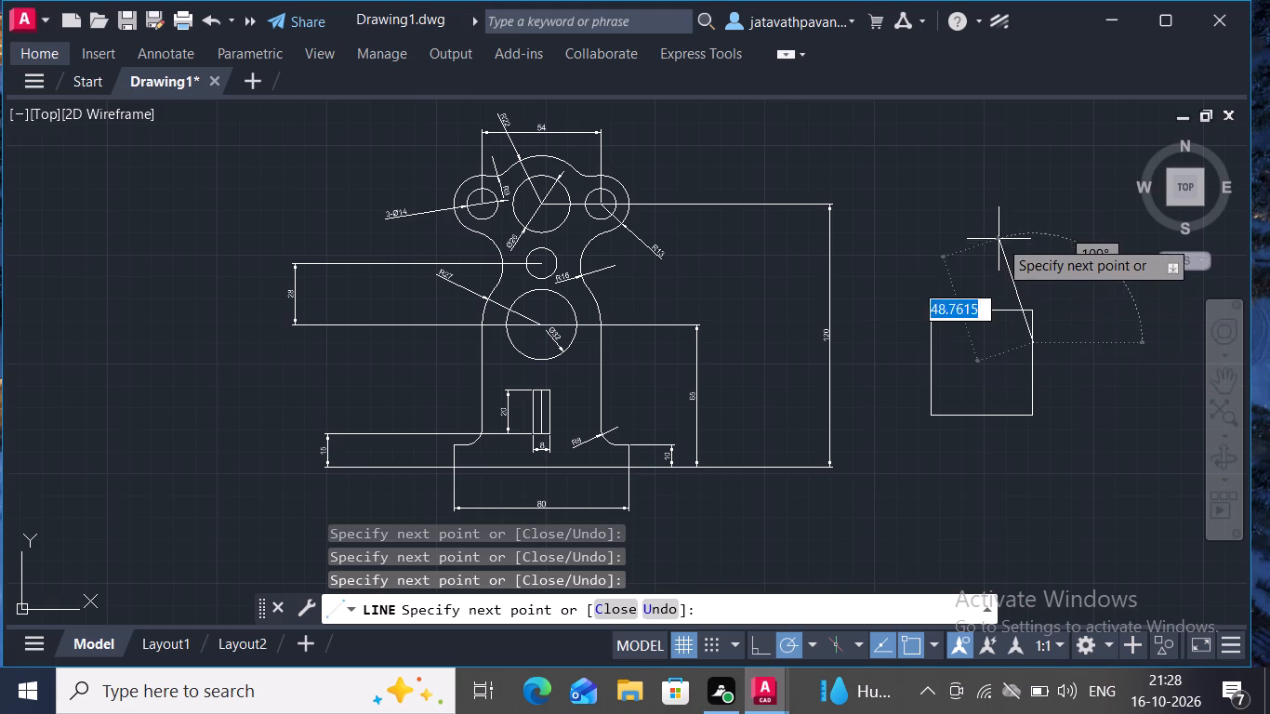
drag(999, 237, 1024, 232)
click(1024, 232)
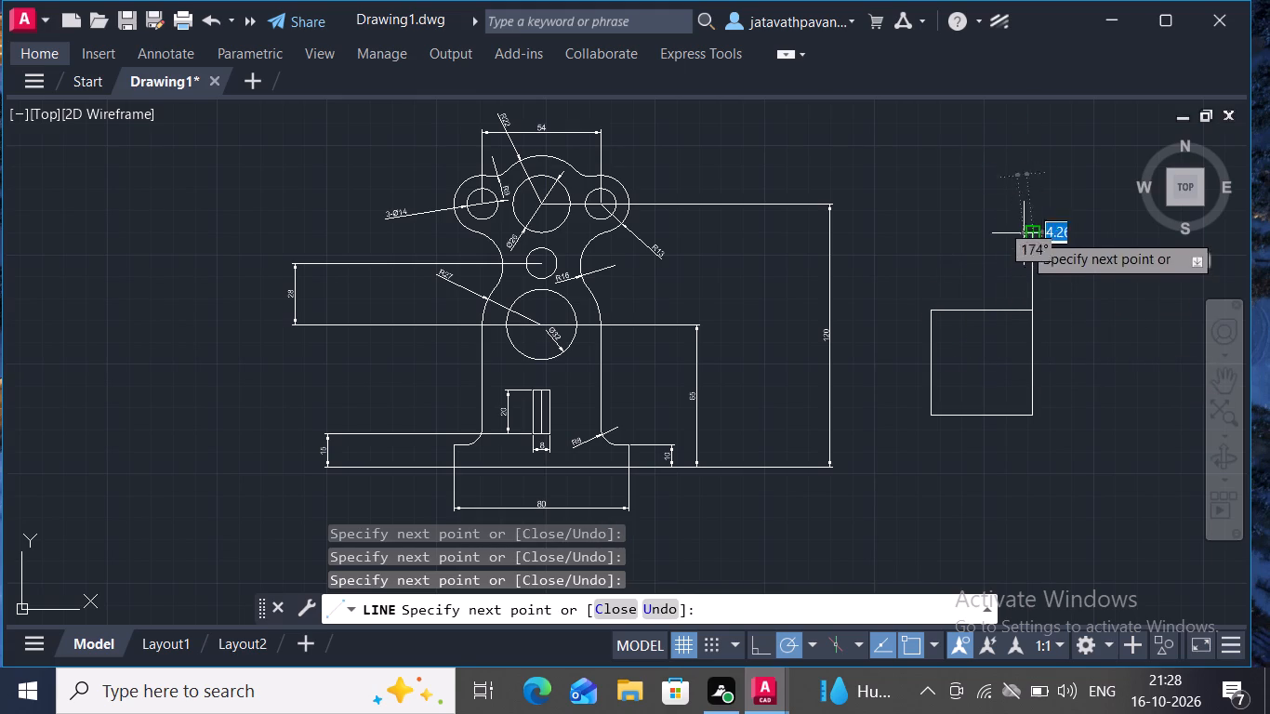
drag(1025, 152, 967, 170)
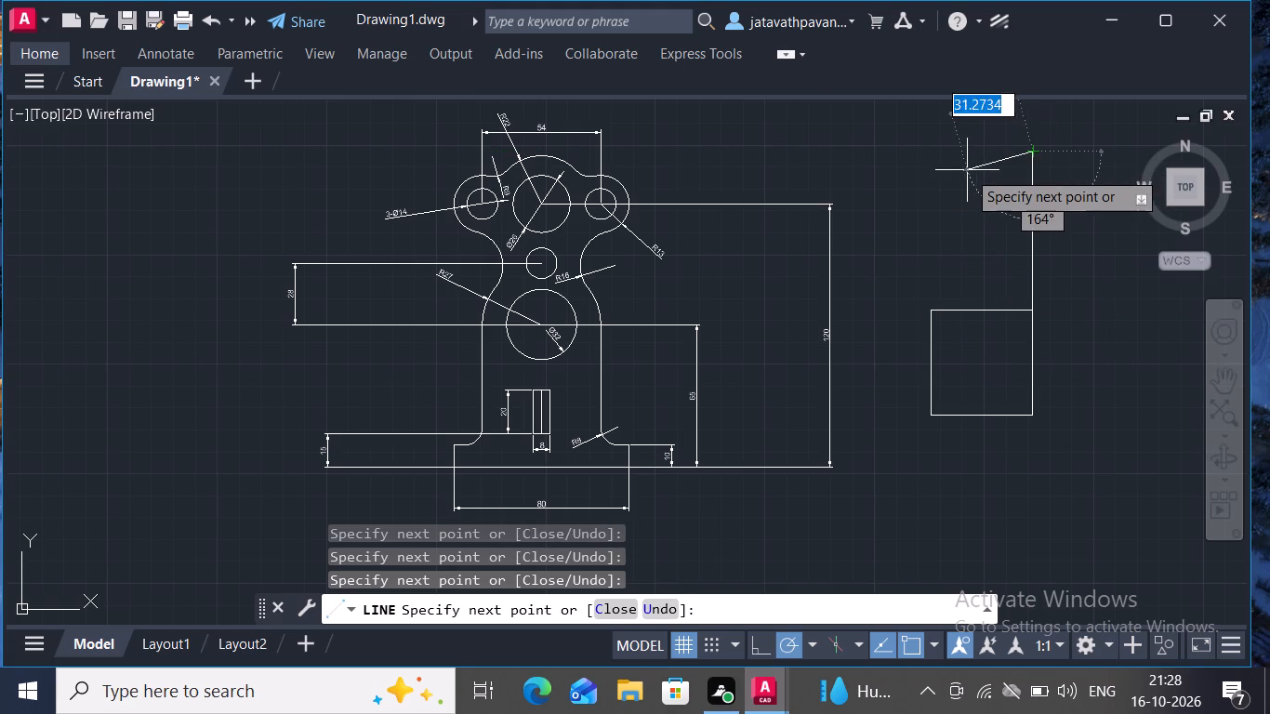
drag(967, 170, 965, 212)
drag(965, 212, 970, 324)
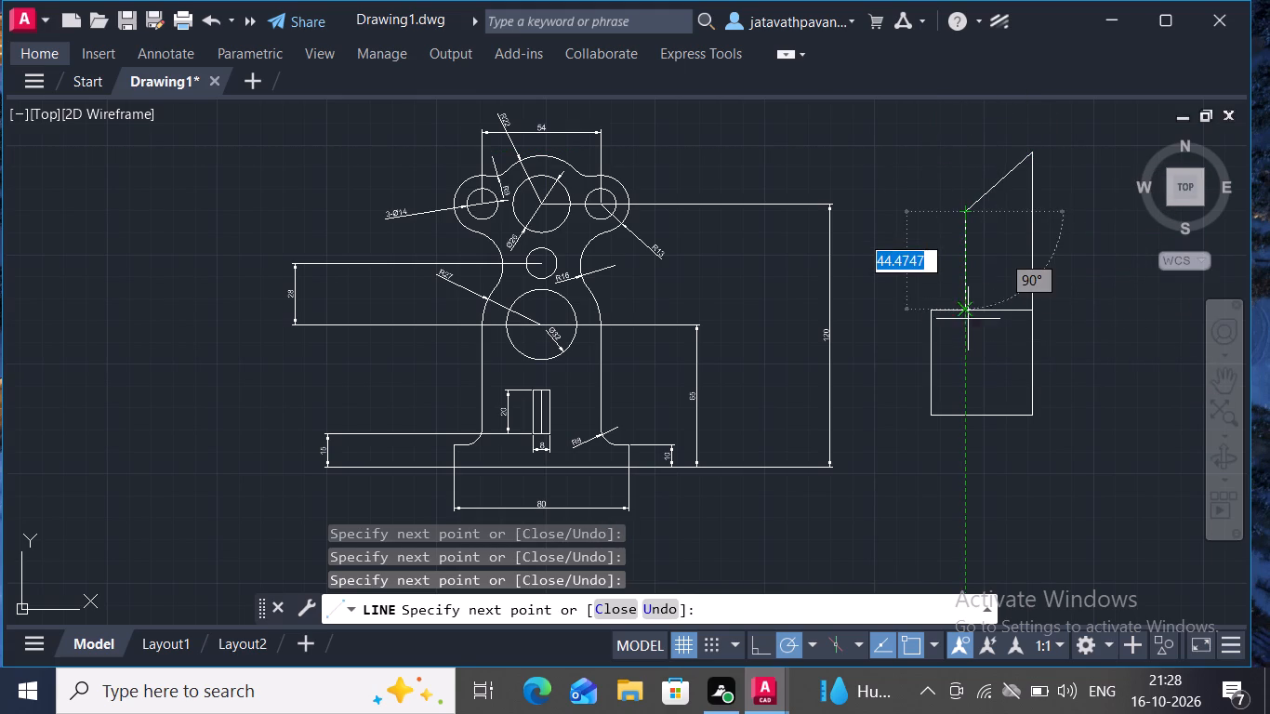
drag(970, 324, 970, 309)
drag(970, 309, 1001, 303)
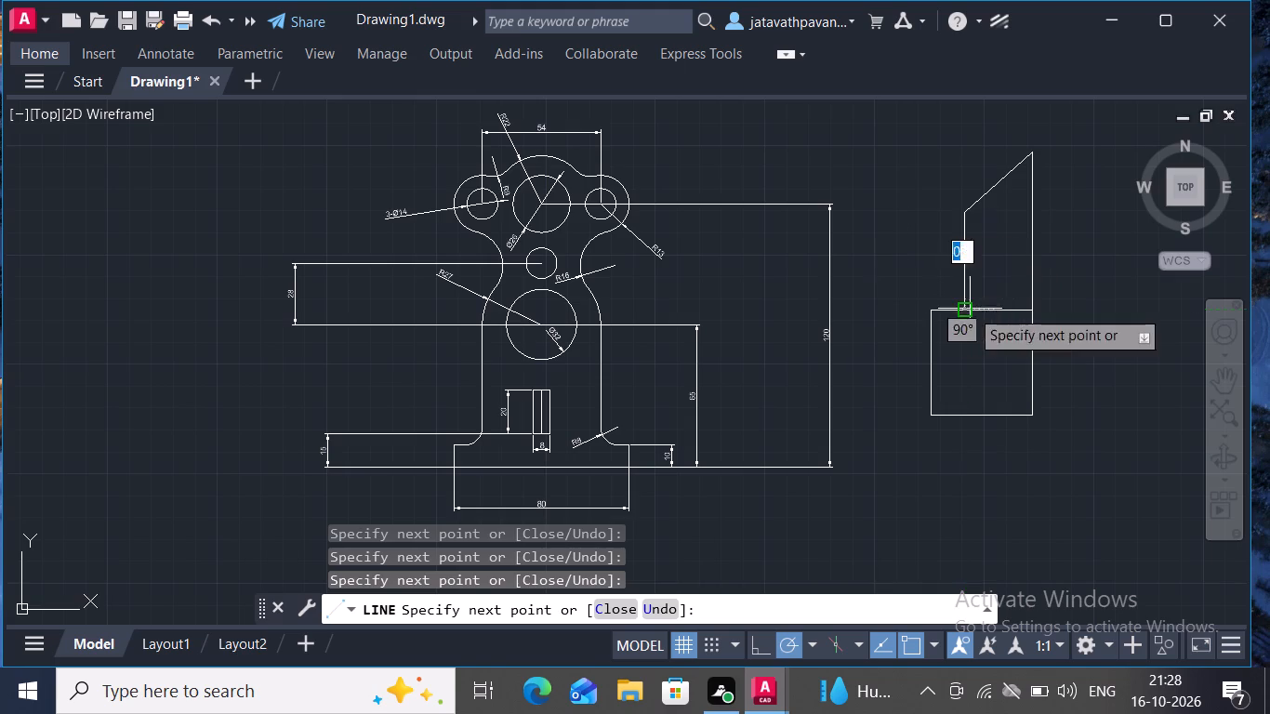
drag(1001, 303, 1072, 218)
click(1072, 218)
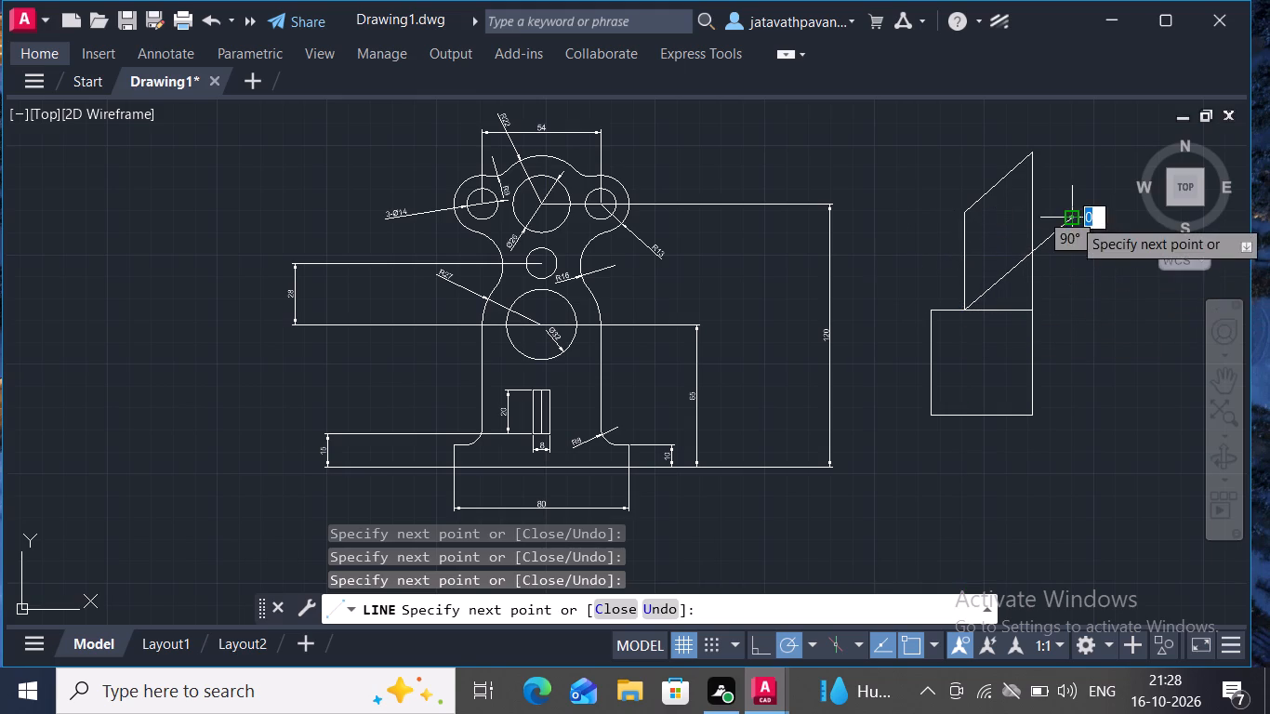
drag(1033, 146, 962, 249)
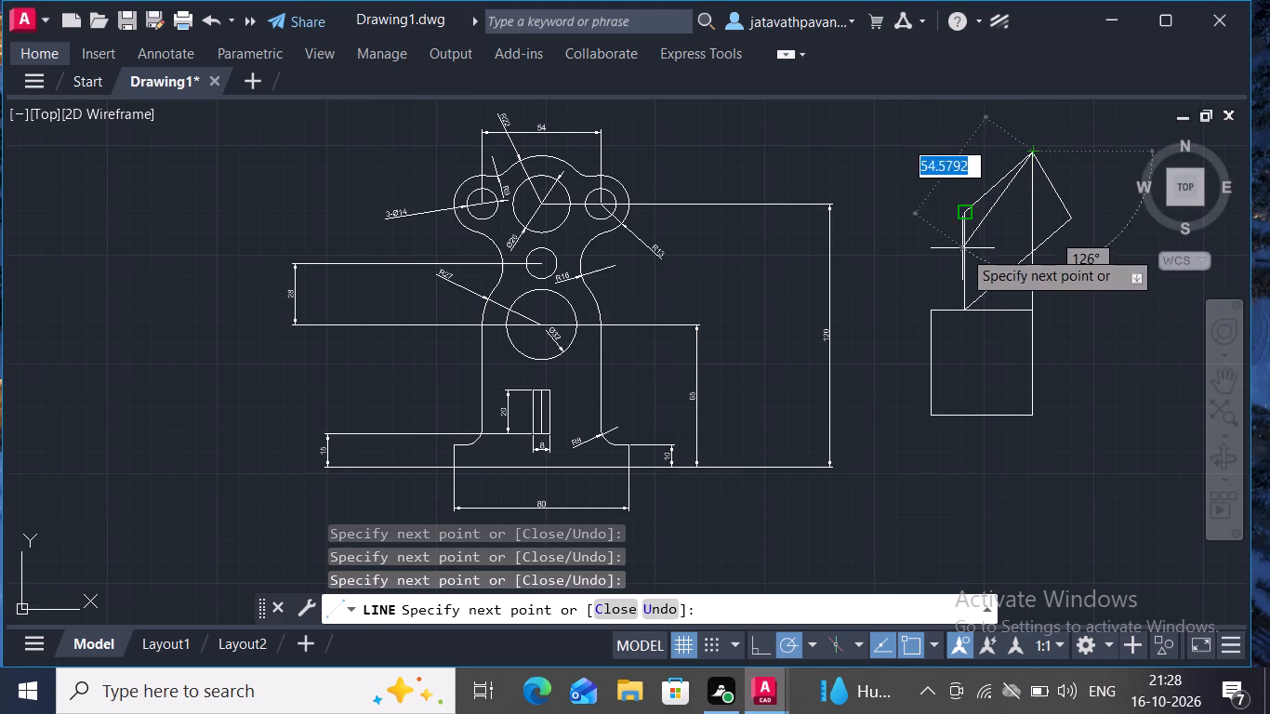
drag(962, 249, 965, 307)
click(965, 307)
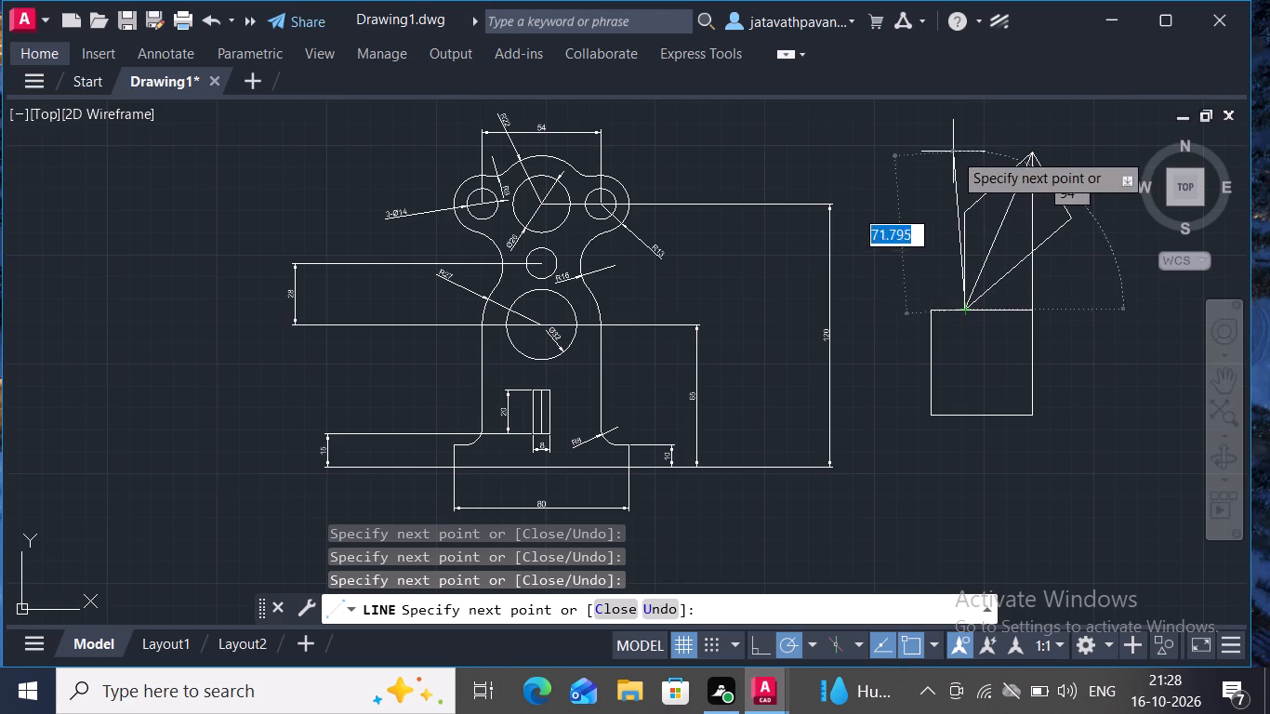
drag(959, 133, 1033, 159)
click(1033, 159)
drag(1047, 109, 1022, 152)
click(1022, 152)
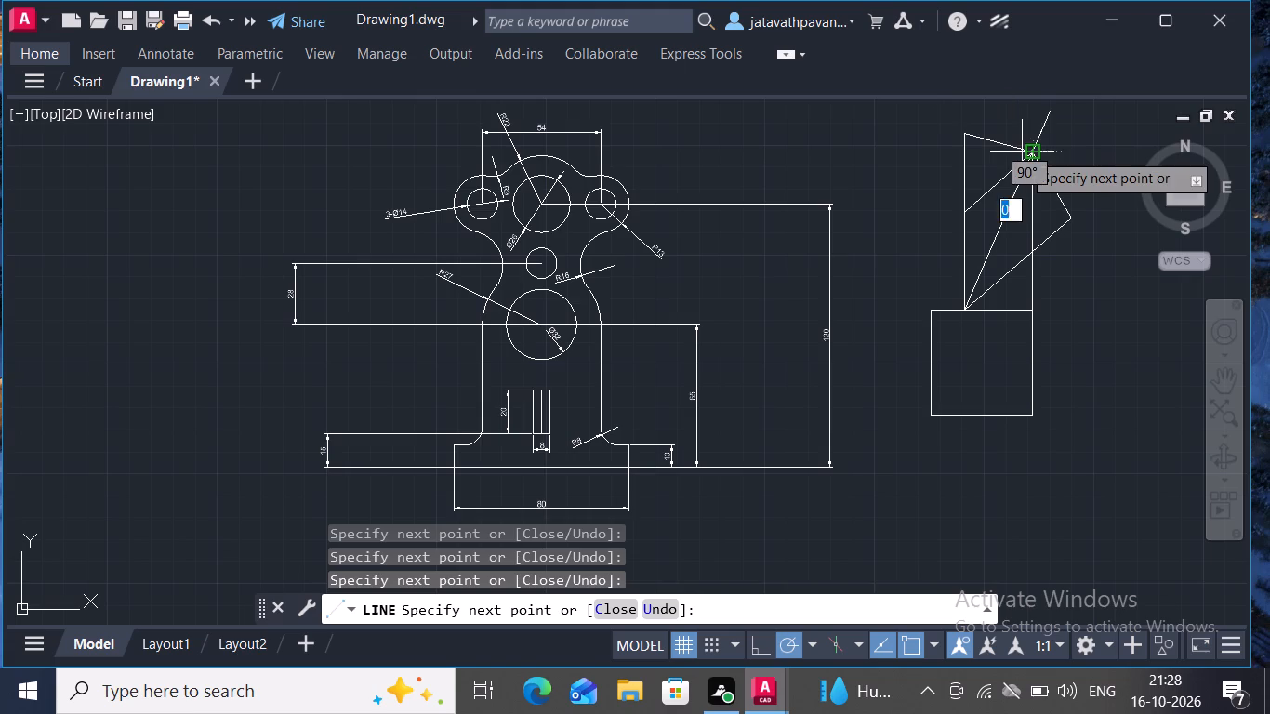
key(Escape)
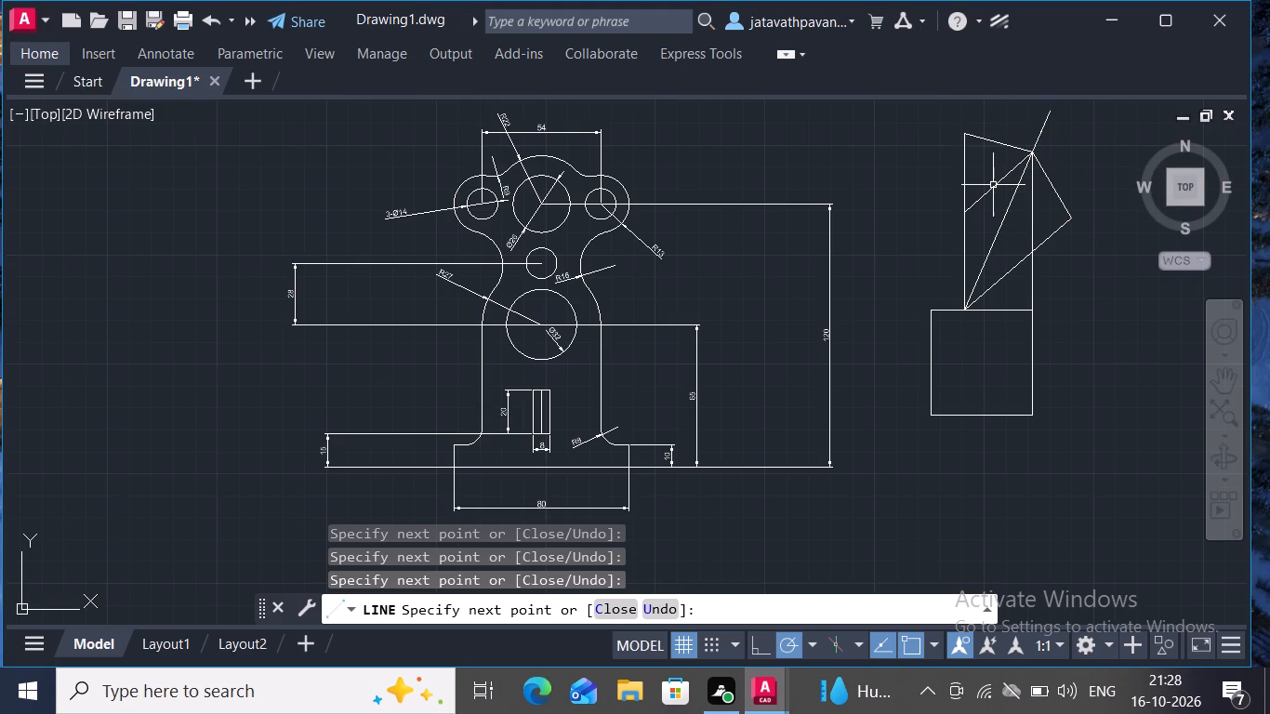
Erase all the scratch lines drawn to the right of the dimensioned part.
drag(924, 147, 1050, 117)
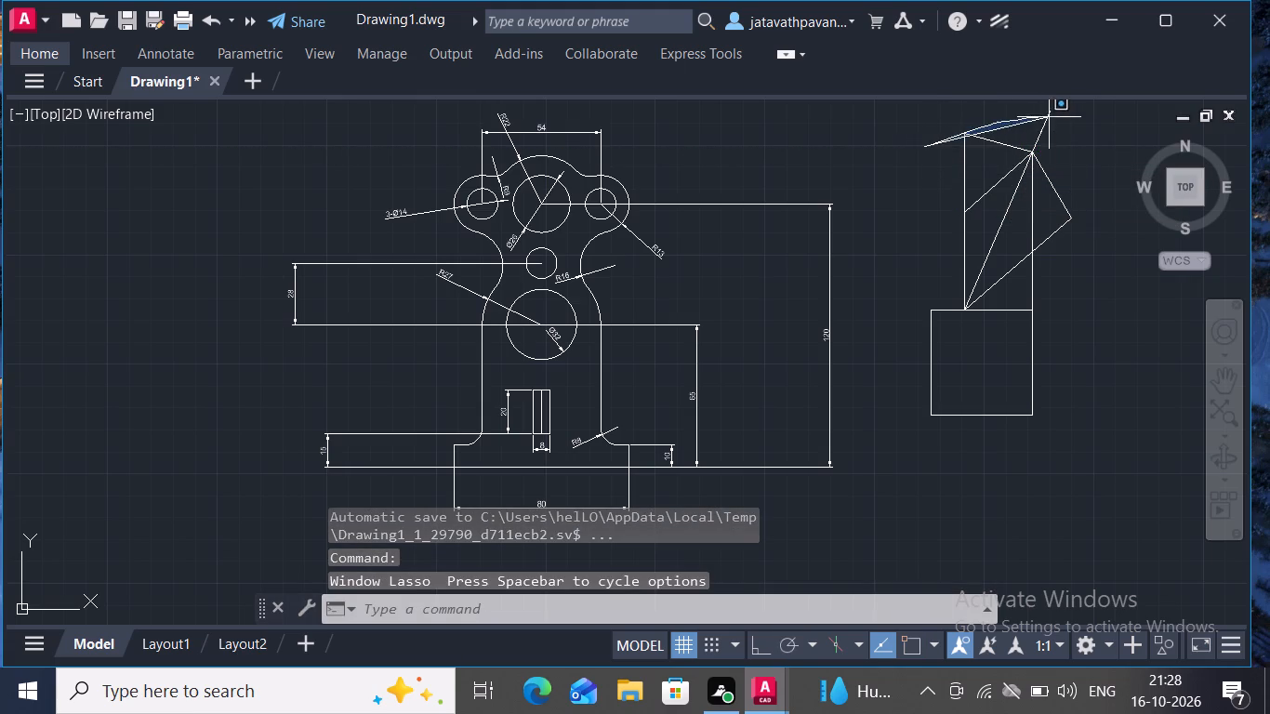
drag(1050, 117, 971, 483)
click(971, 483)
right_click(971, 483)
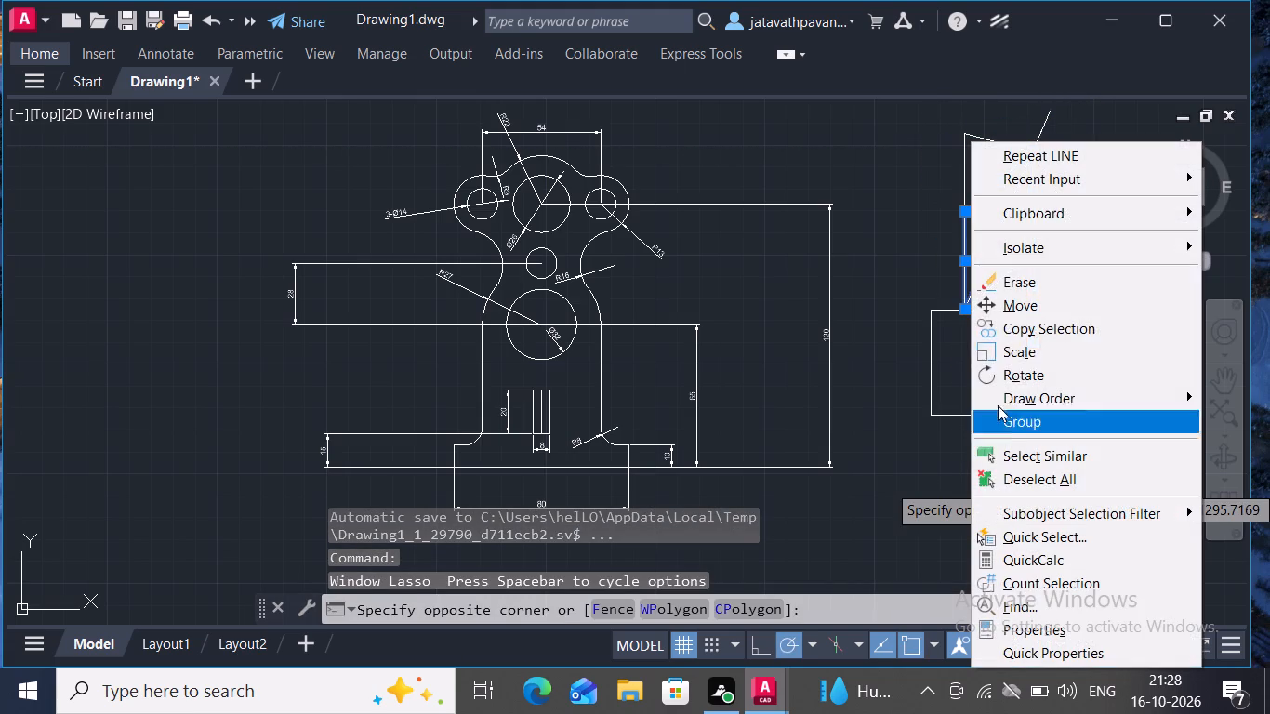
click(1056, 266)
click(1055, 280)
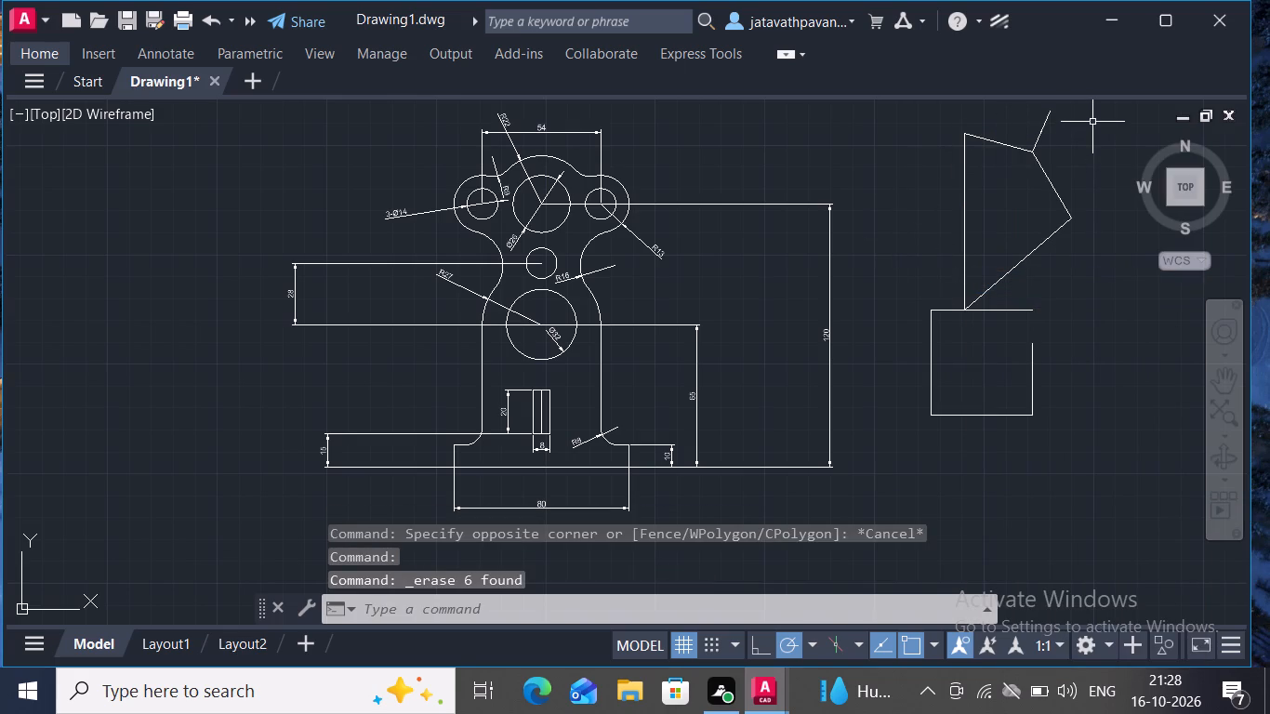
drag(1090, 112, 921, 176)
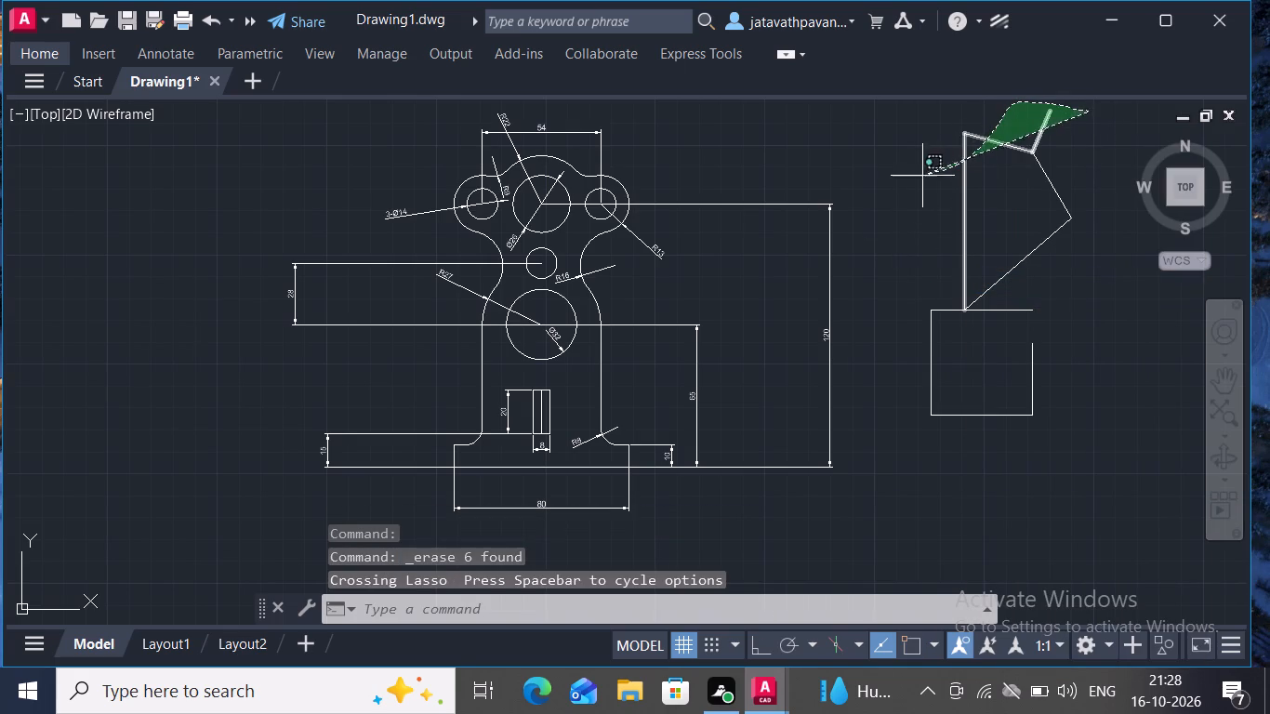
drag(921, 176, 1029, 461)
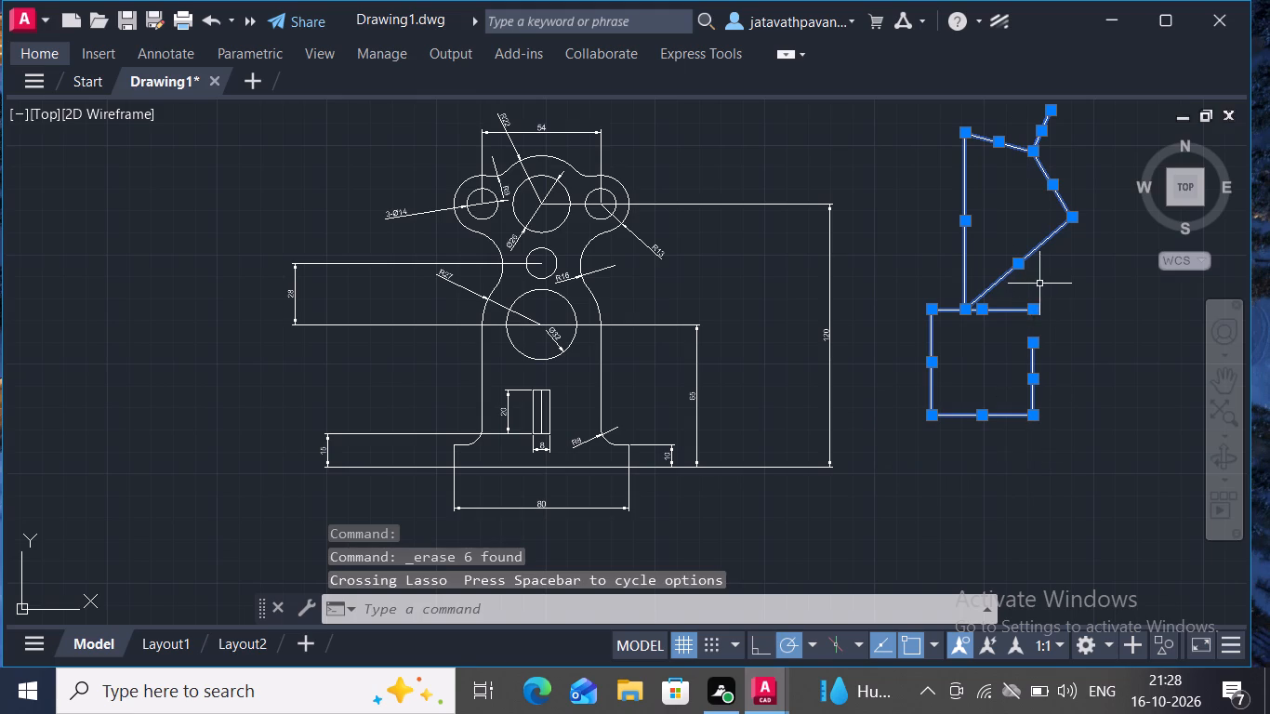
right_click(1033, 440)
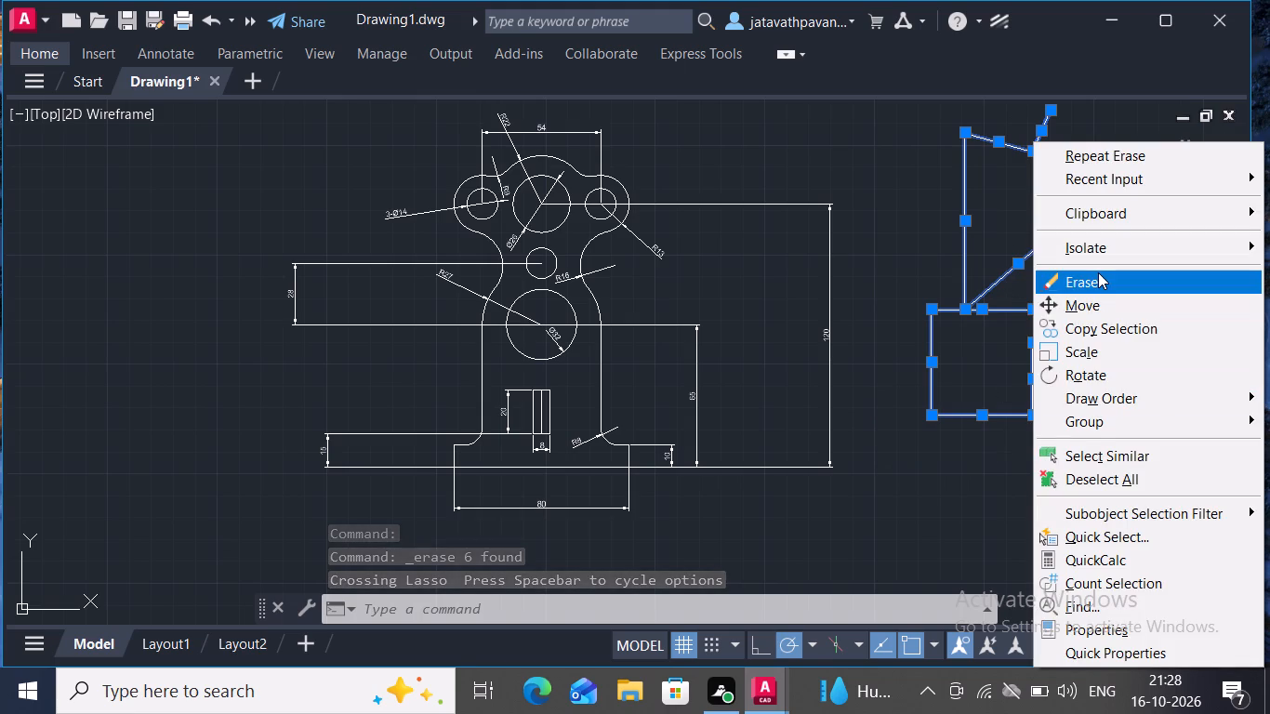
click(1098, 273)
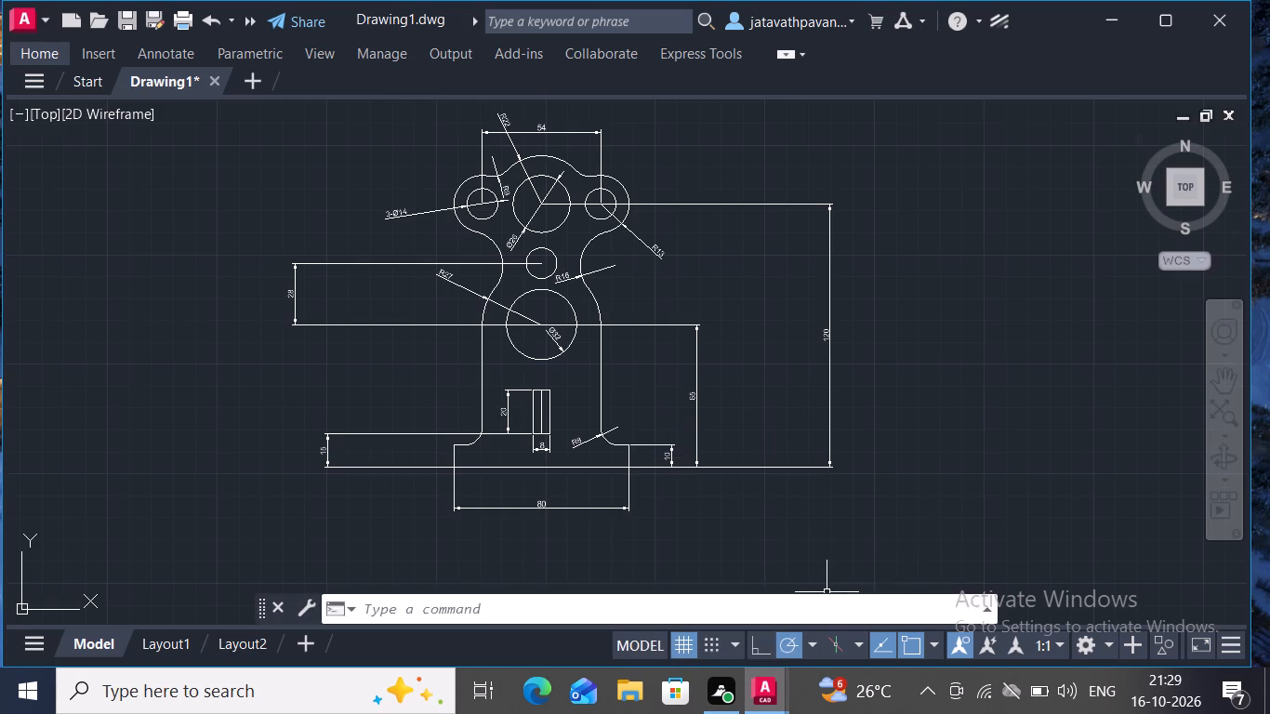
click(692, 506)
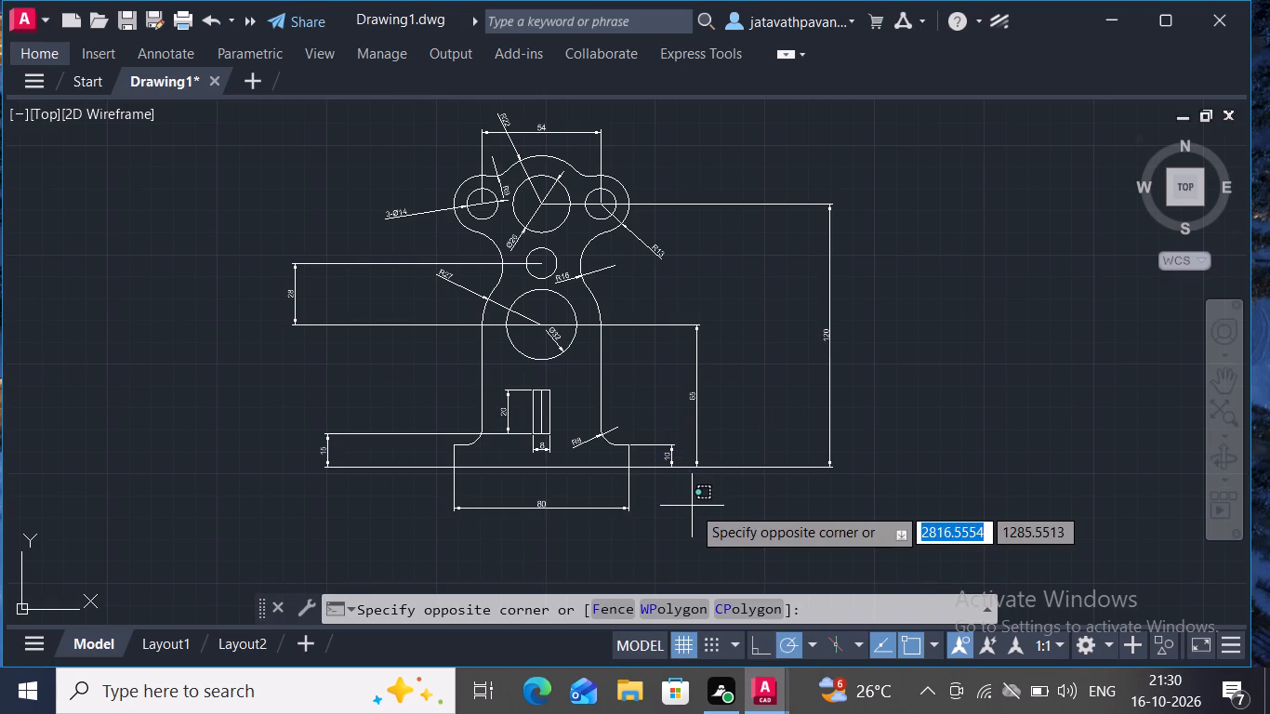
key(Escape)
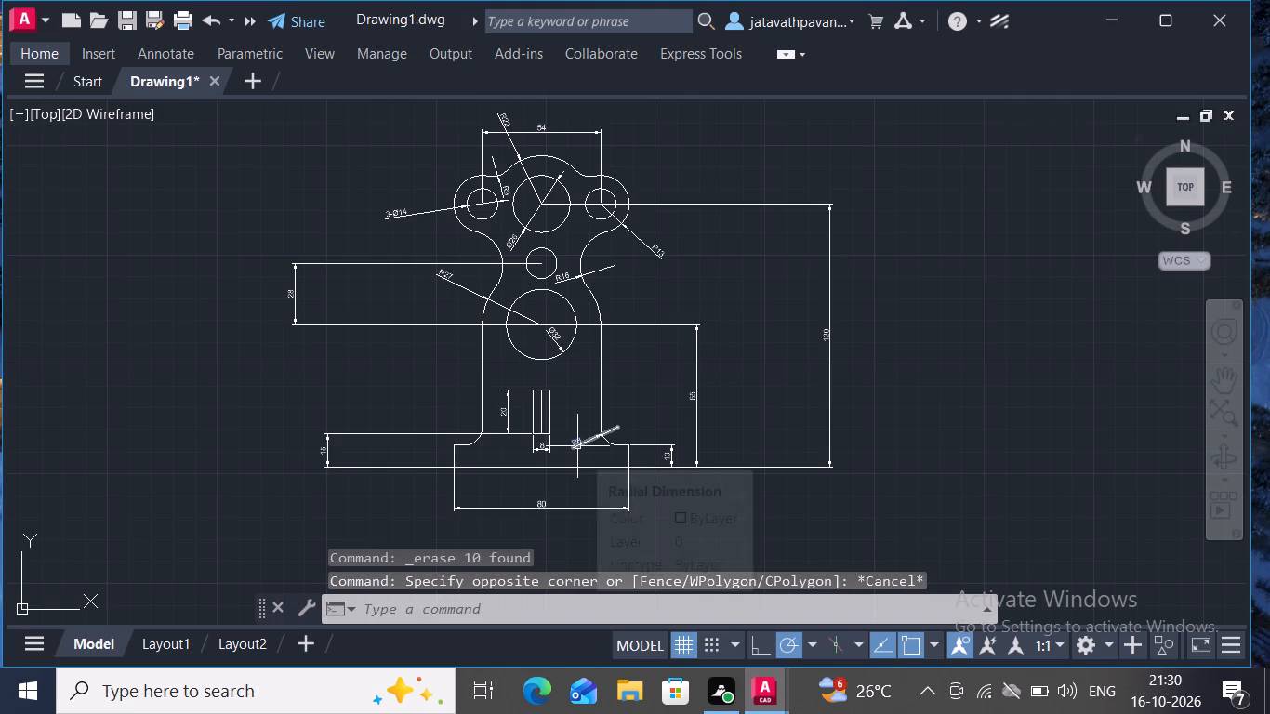
Inspect the drawing's layers in the Layer Properties Manager, select the Defpoints layer, and close the manager.
click(48, 46)
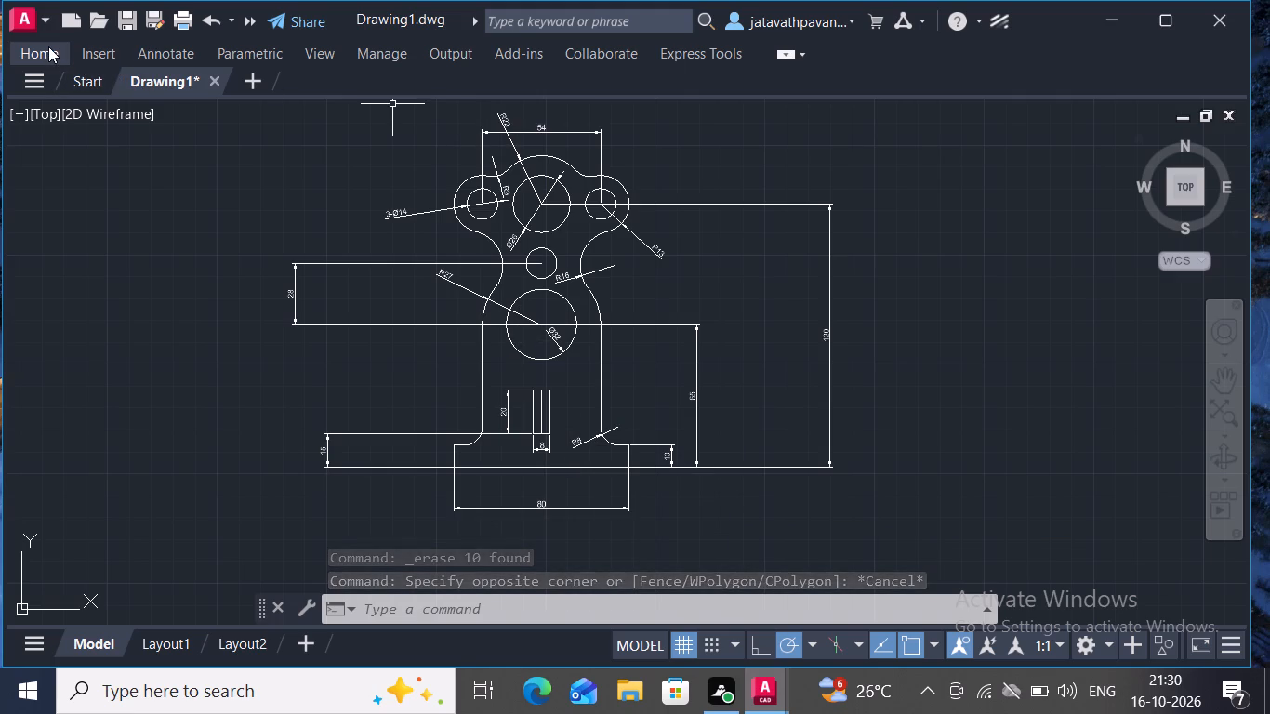
click(657, 105)
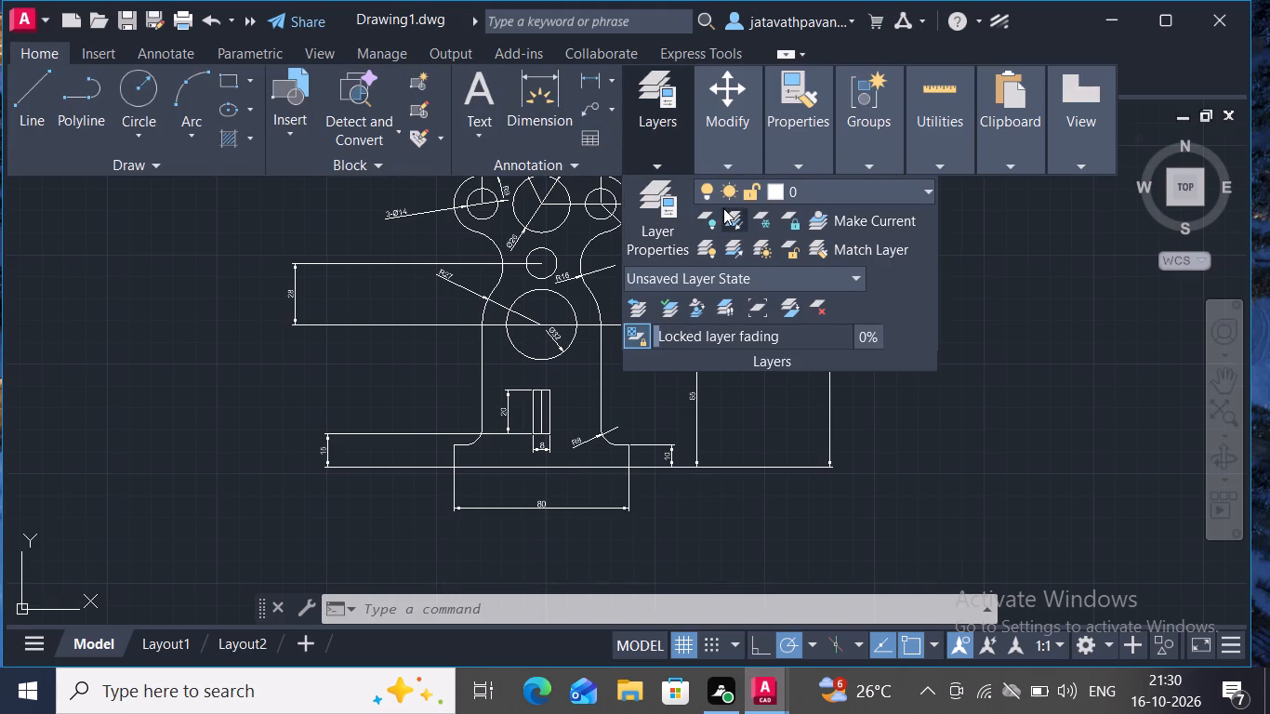
click(755, 192)
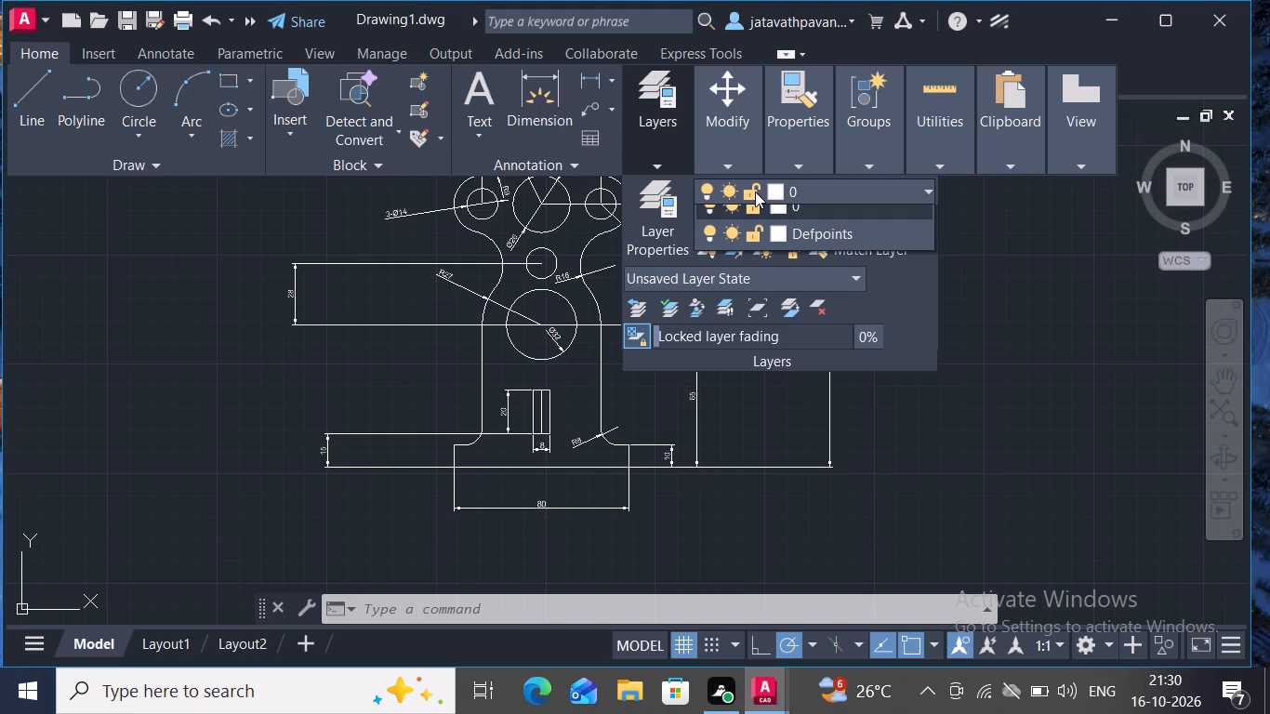
click(653, 232)
click(653, 232)
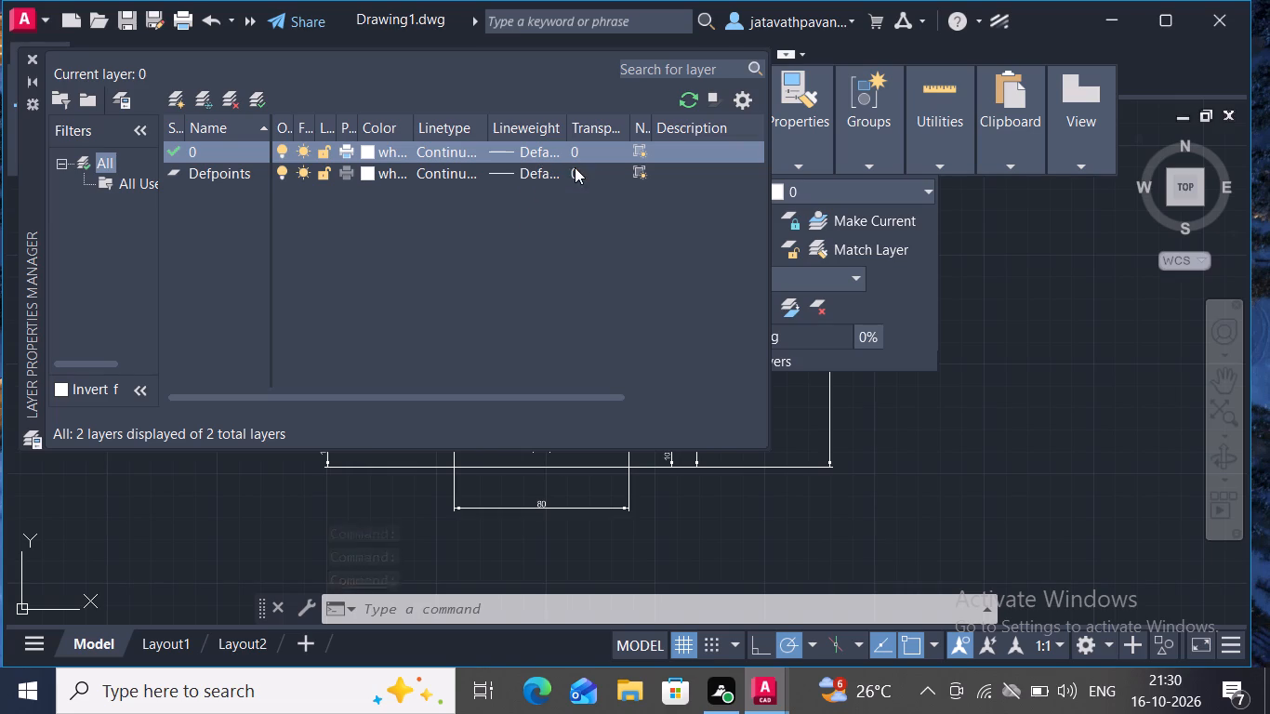
click(236, 172)
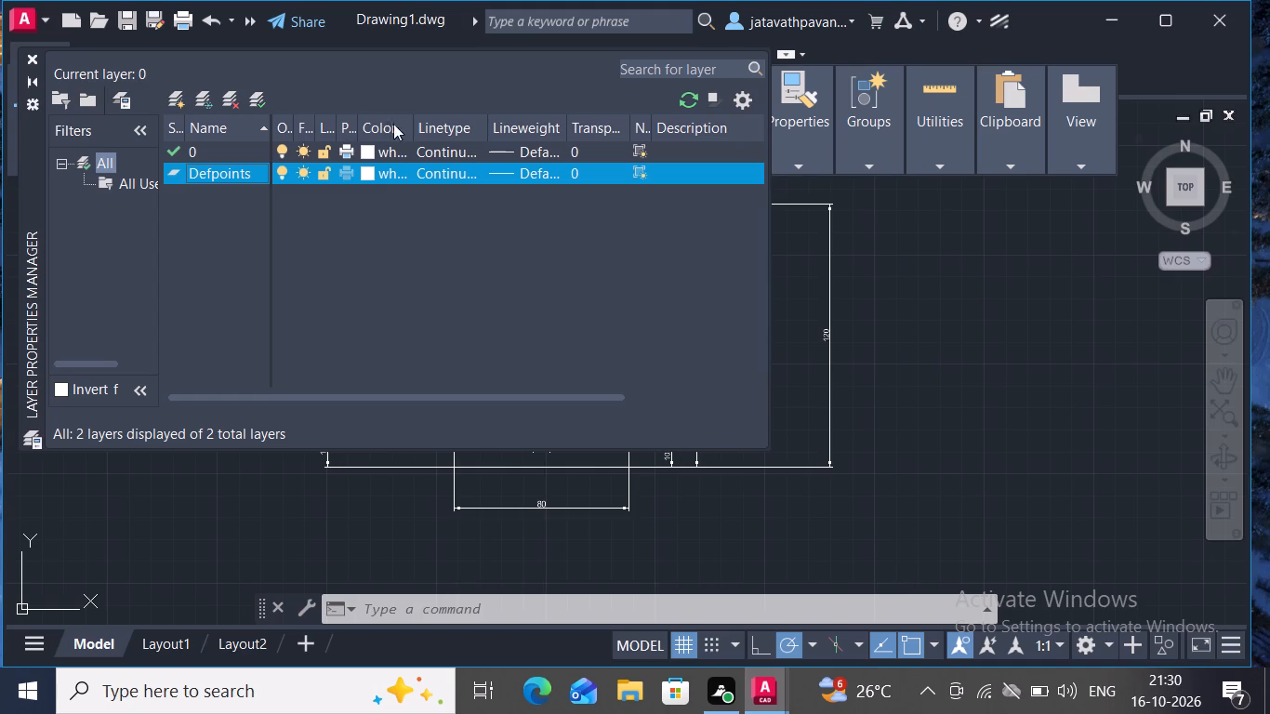
click(36, 57)
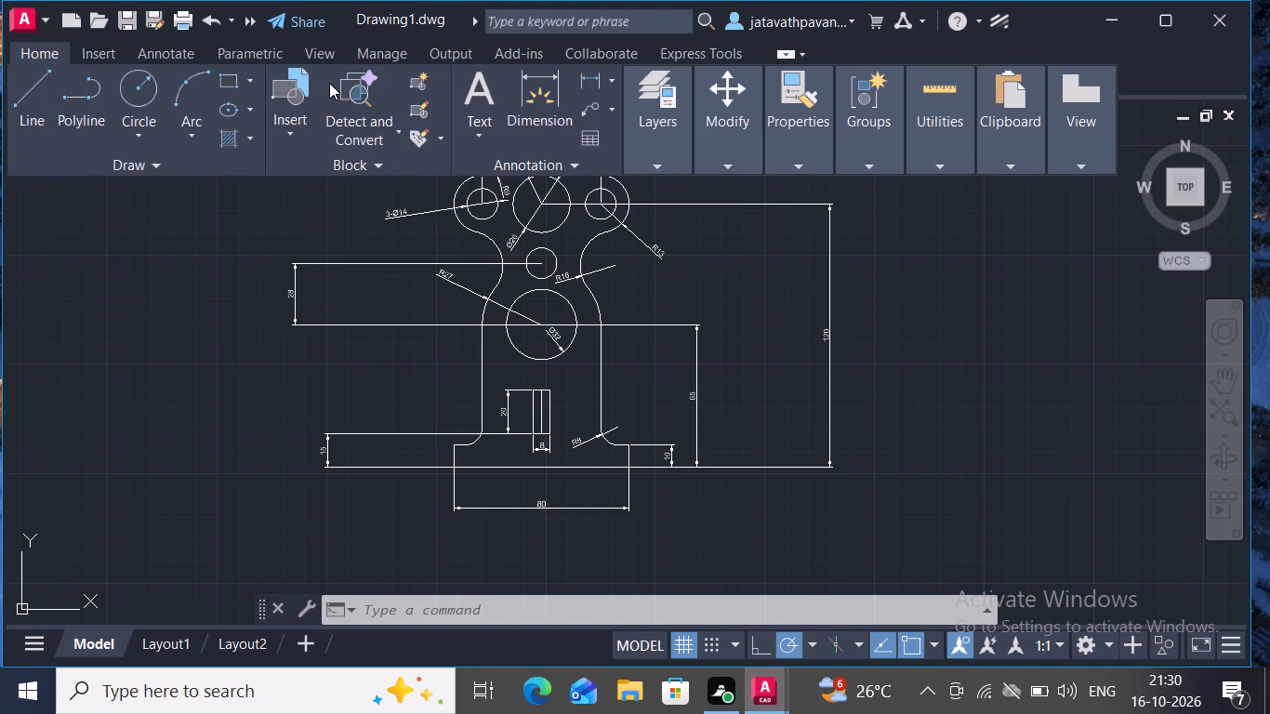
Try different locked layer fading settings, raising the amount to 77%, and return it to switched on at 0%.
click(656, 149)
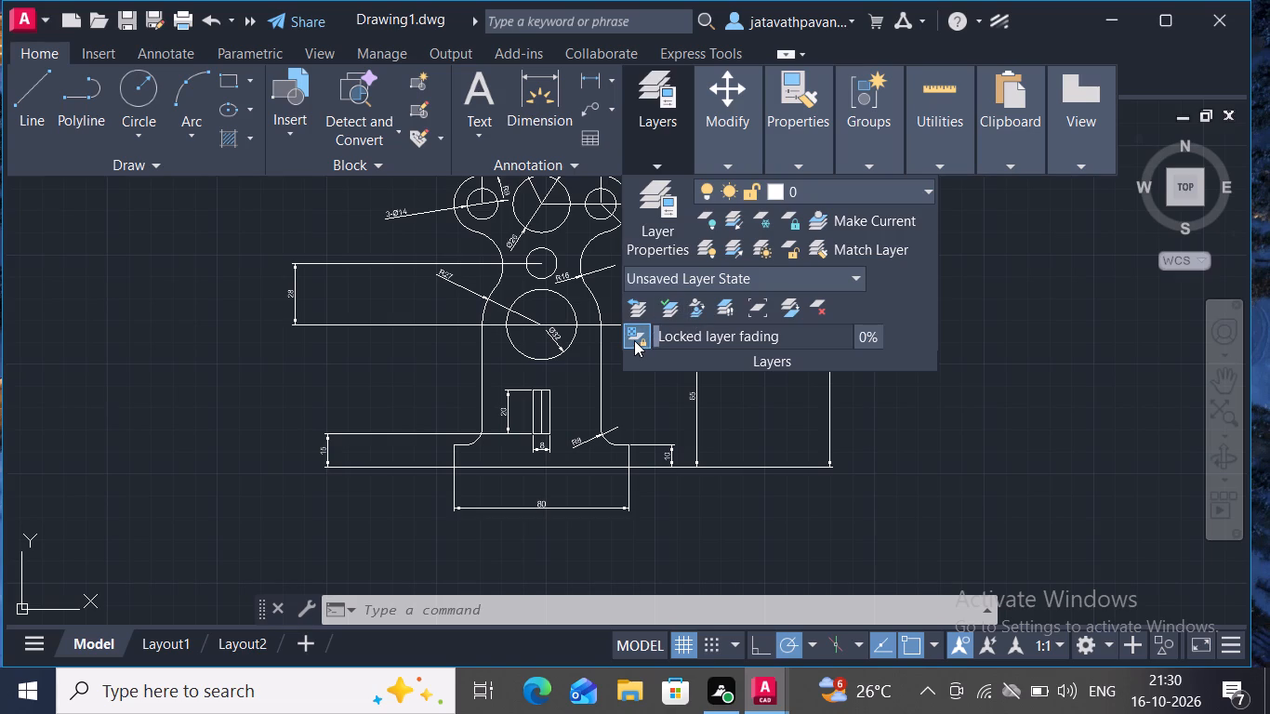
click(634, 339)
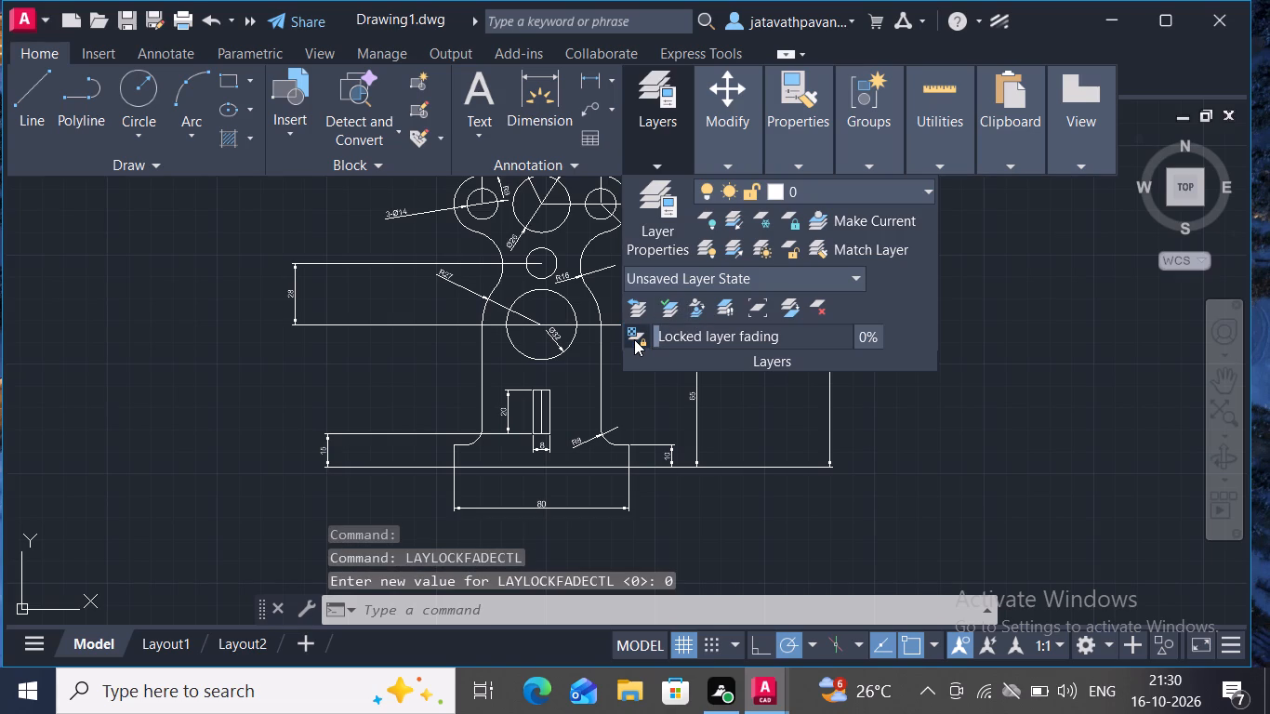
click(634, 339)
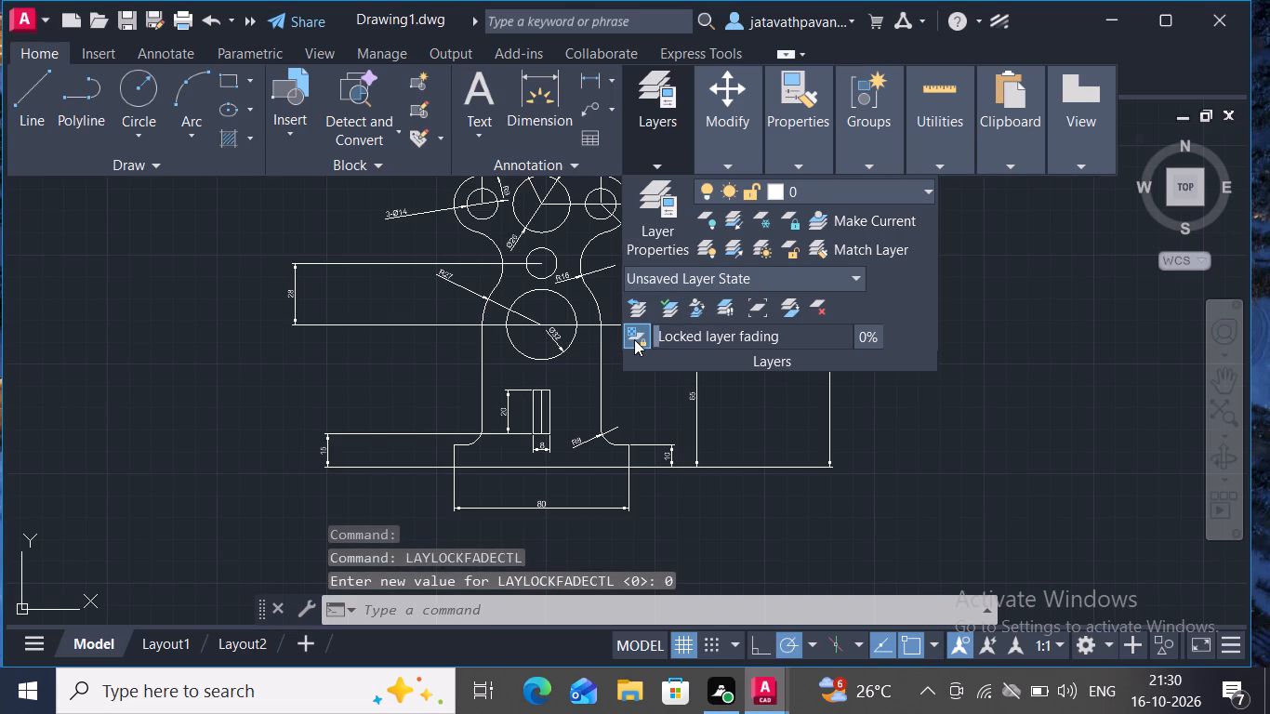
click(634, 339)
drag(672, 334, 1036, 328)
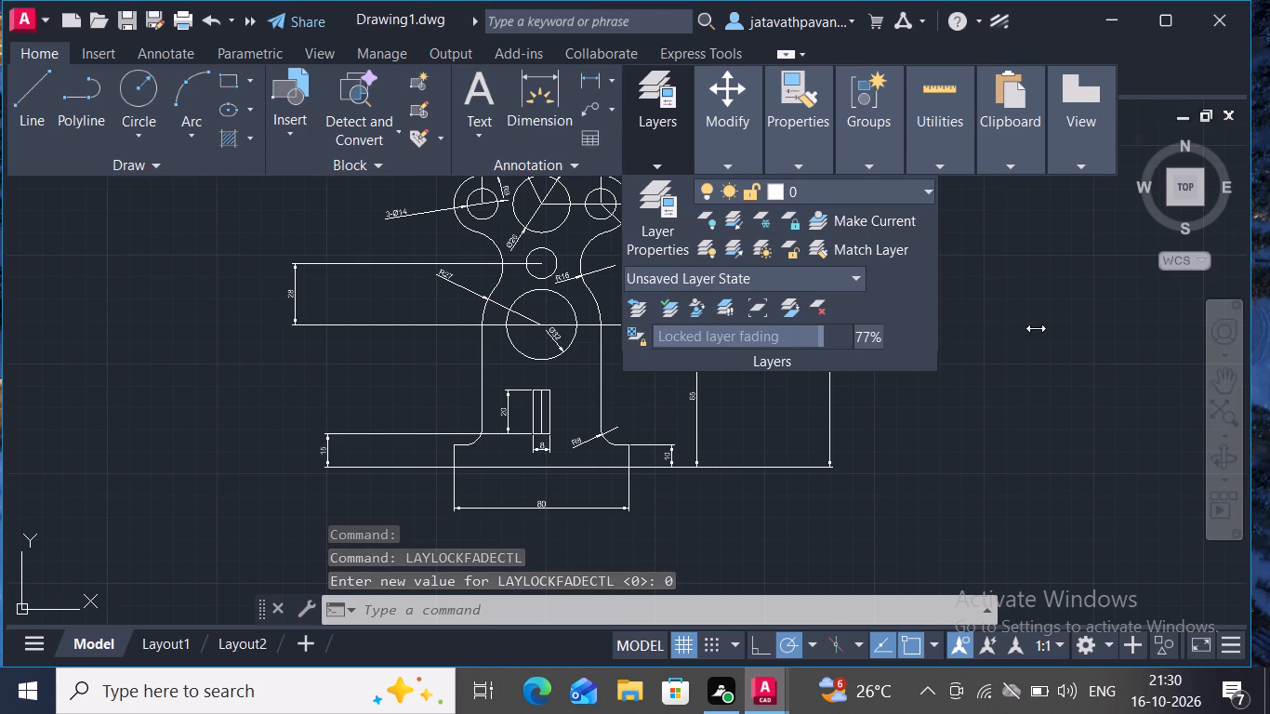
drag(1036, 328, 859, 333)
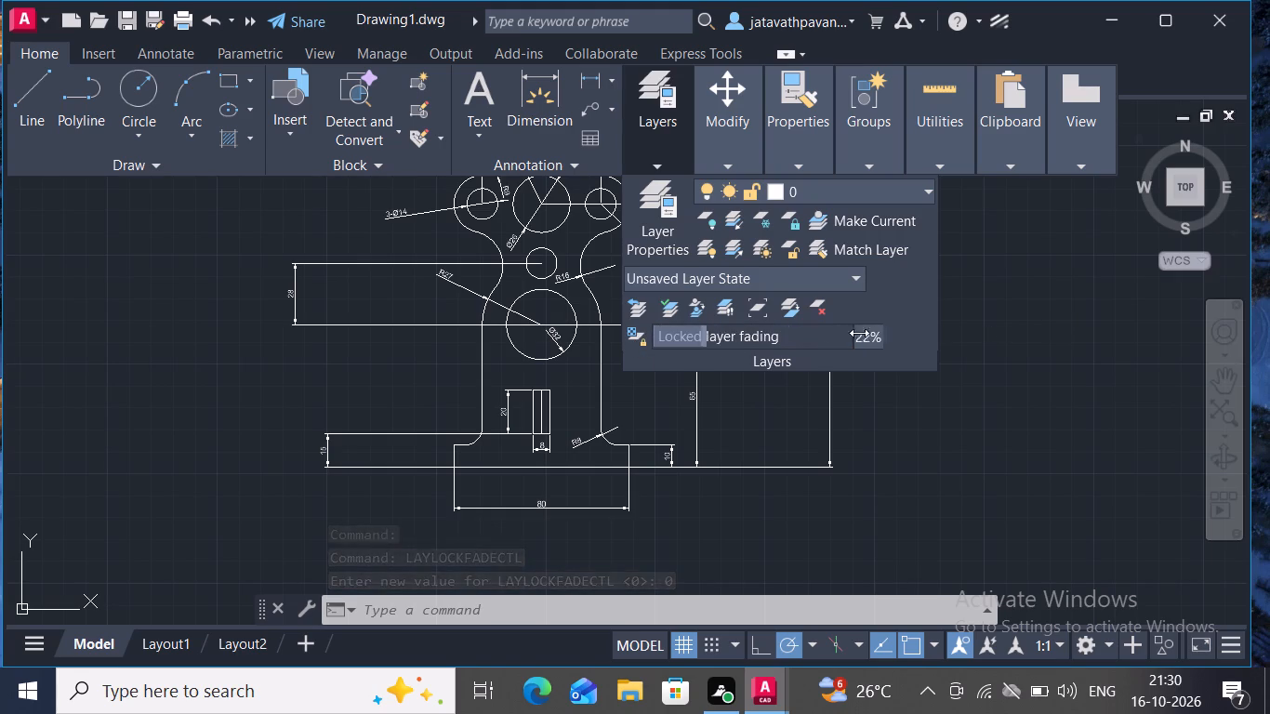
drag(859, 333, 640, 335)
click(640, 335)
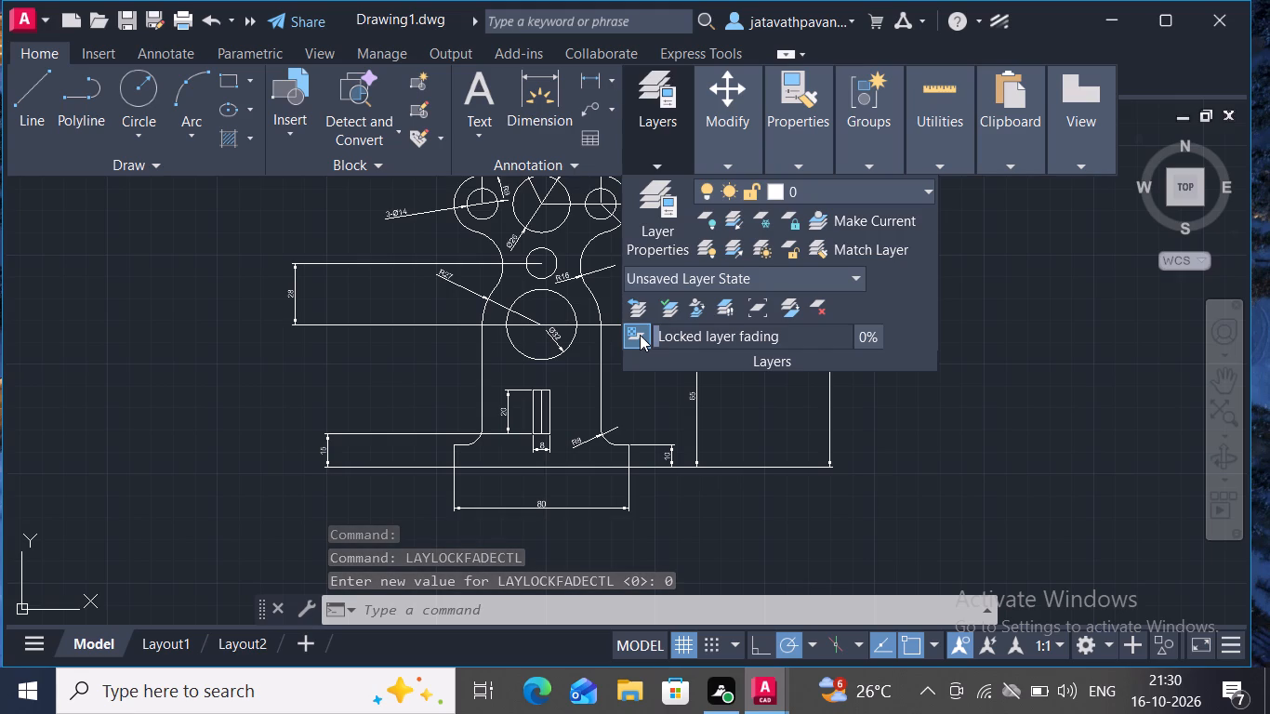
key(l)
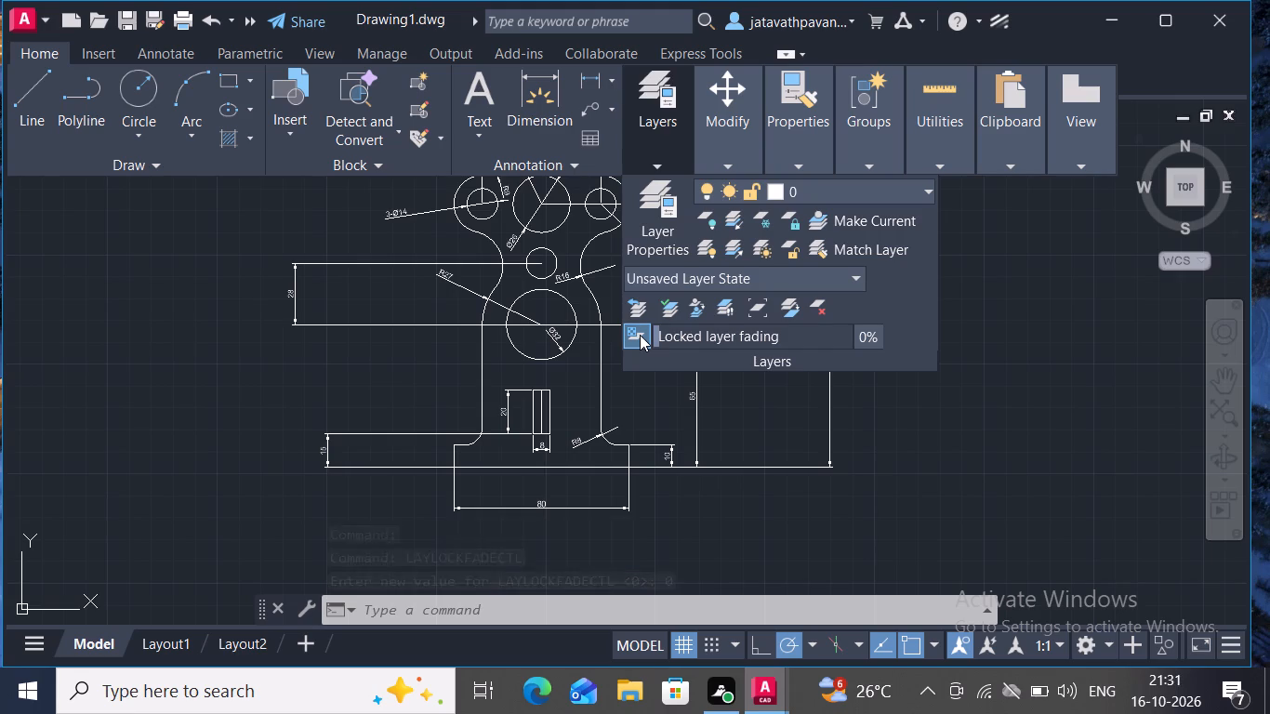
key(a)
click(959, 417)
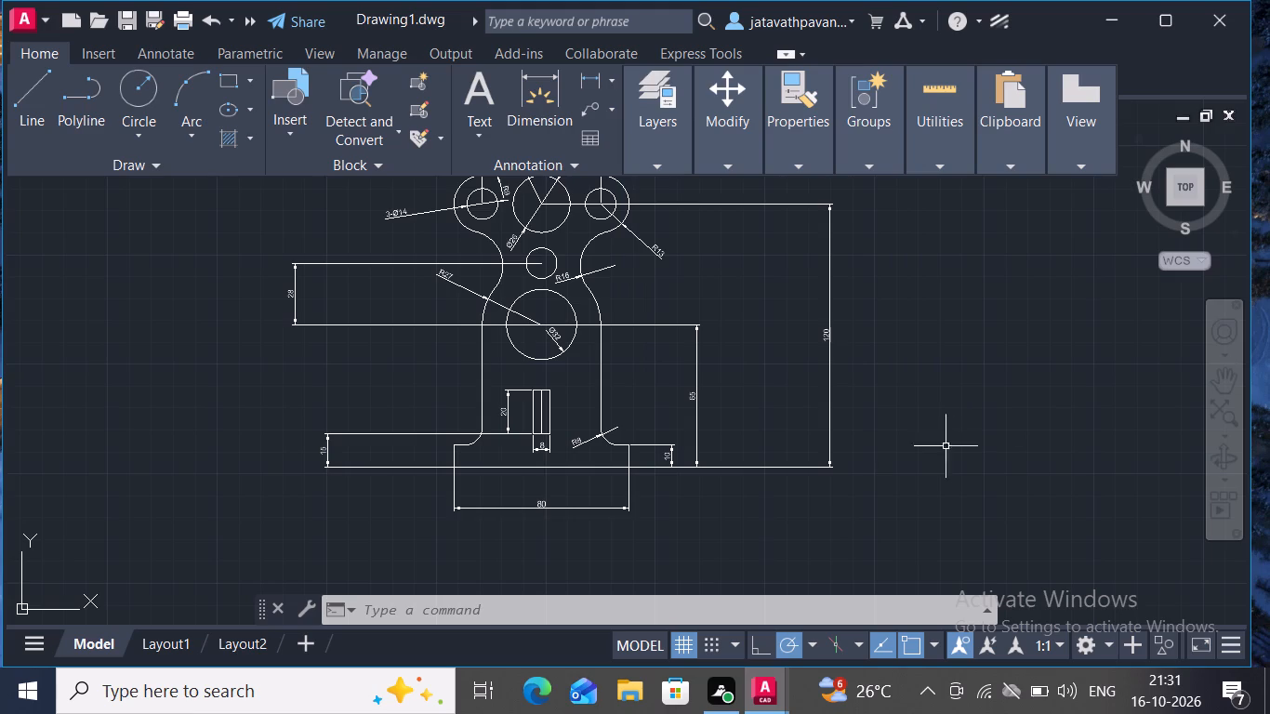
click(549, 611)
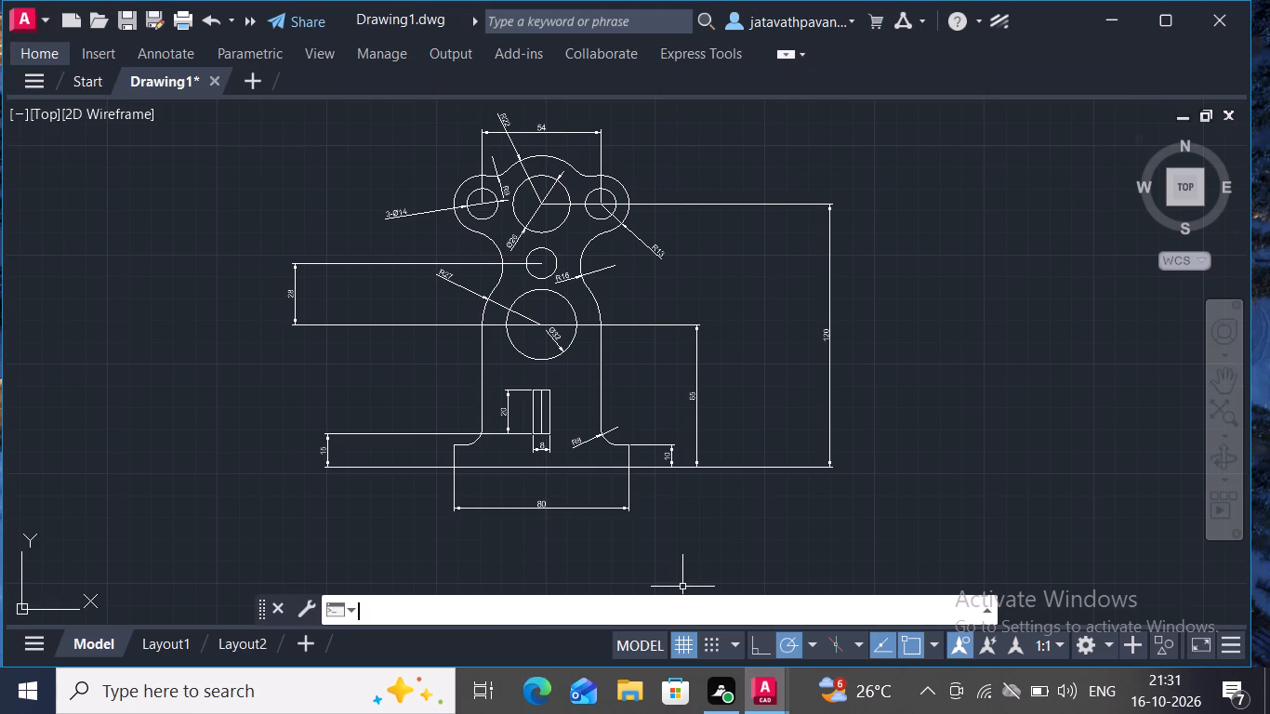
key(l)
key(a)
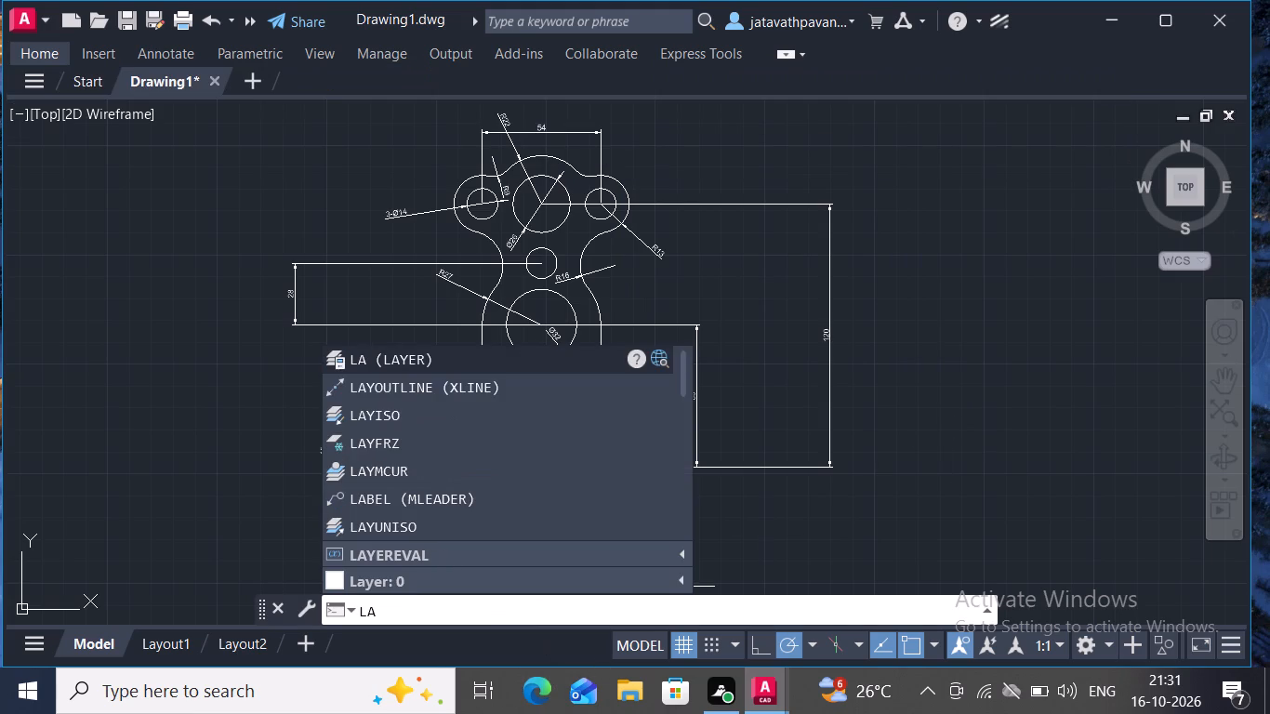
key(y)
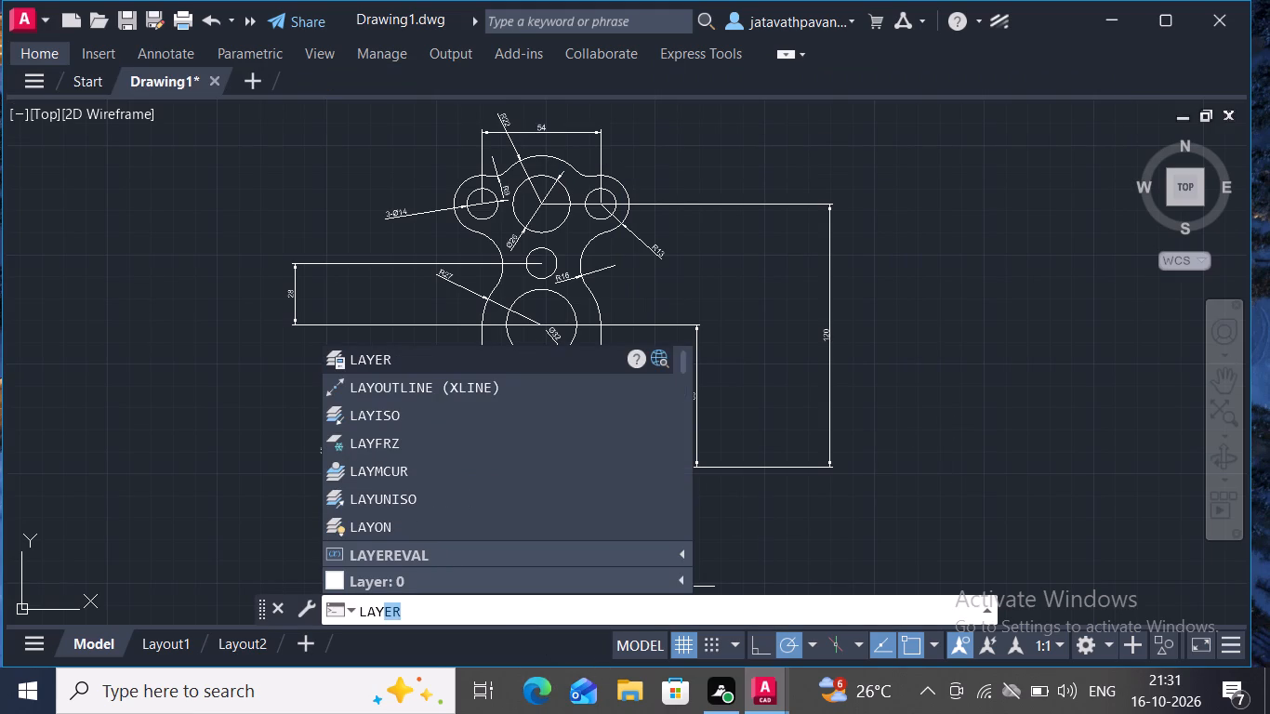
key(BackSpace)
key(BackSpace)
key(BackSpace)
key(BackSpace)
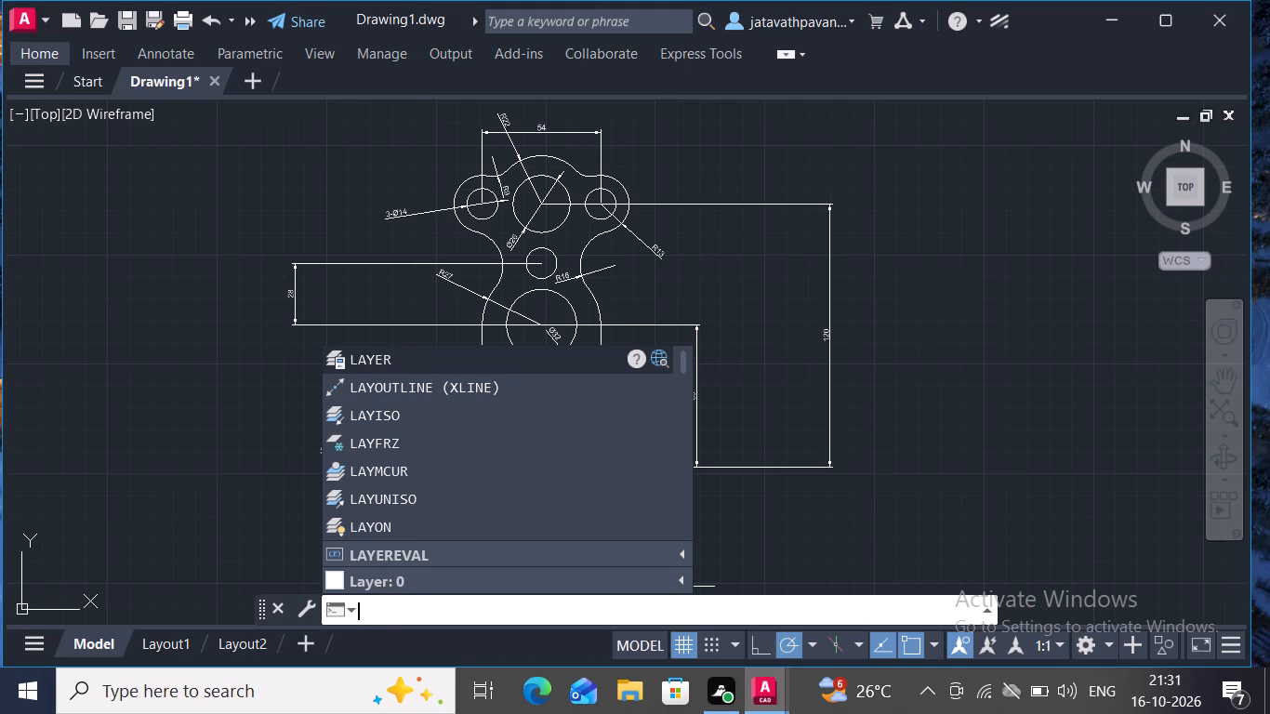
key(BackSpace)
Add center marks to the large upper circle and the large lower circle on the part's axis, and end the command.
text(ce)
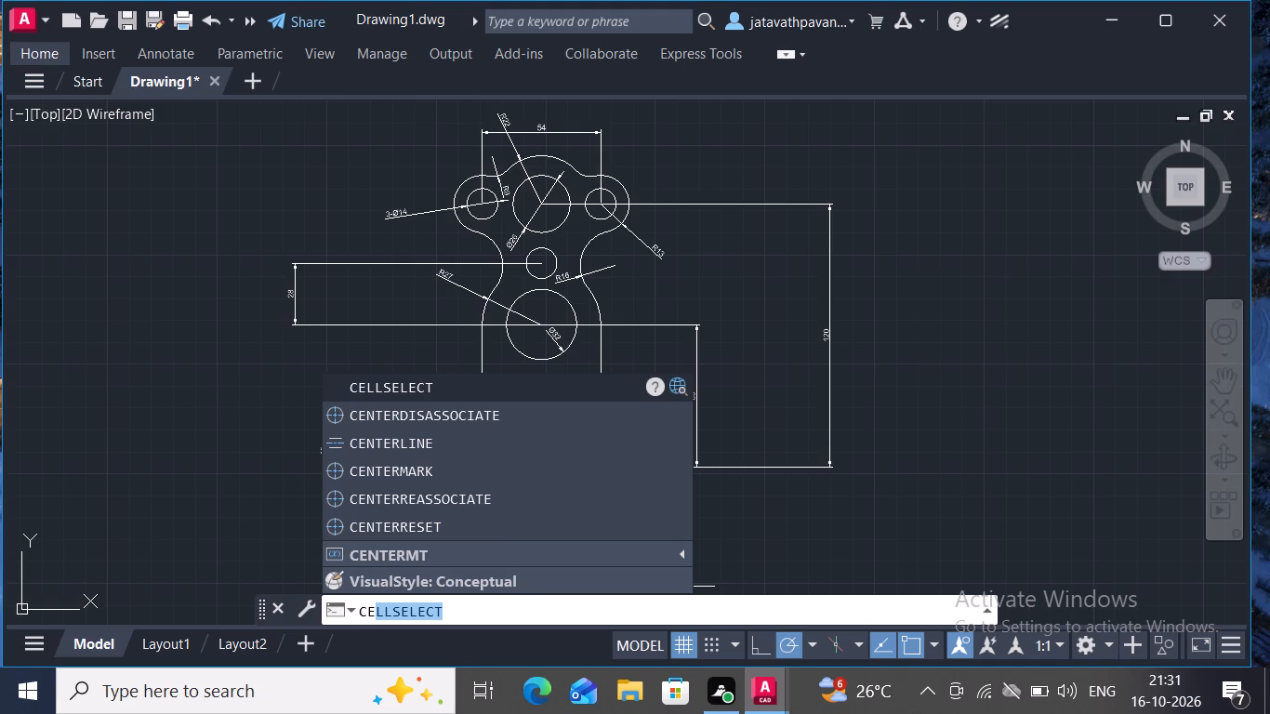
click(426, 461)
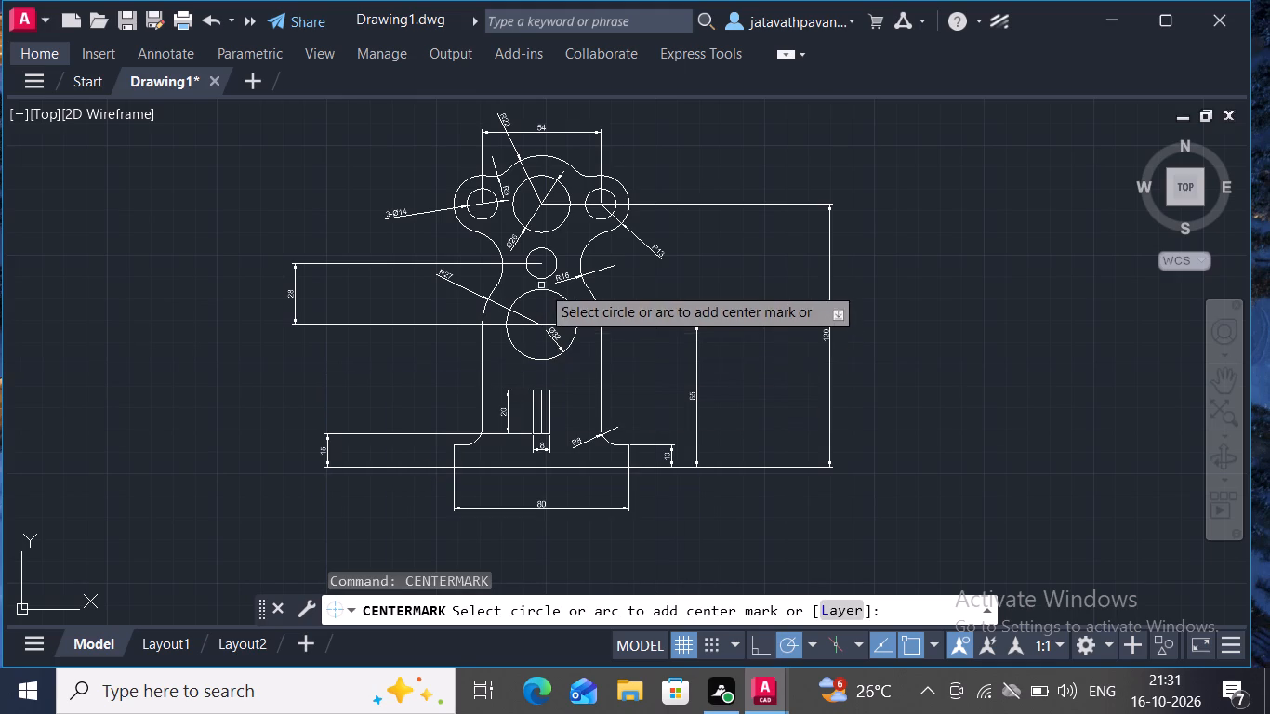
click(538, 231)
click(552, 229)
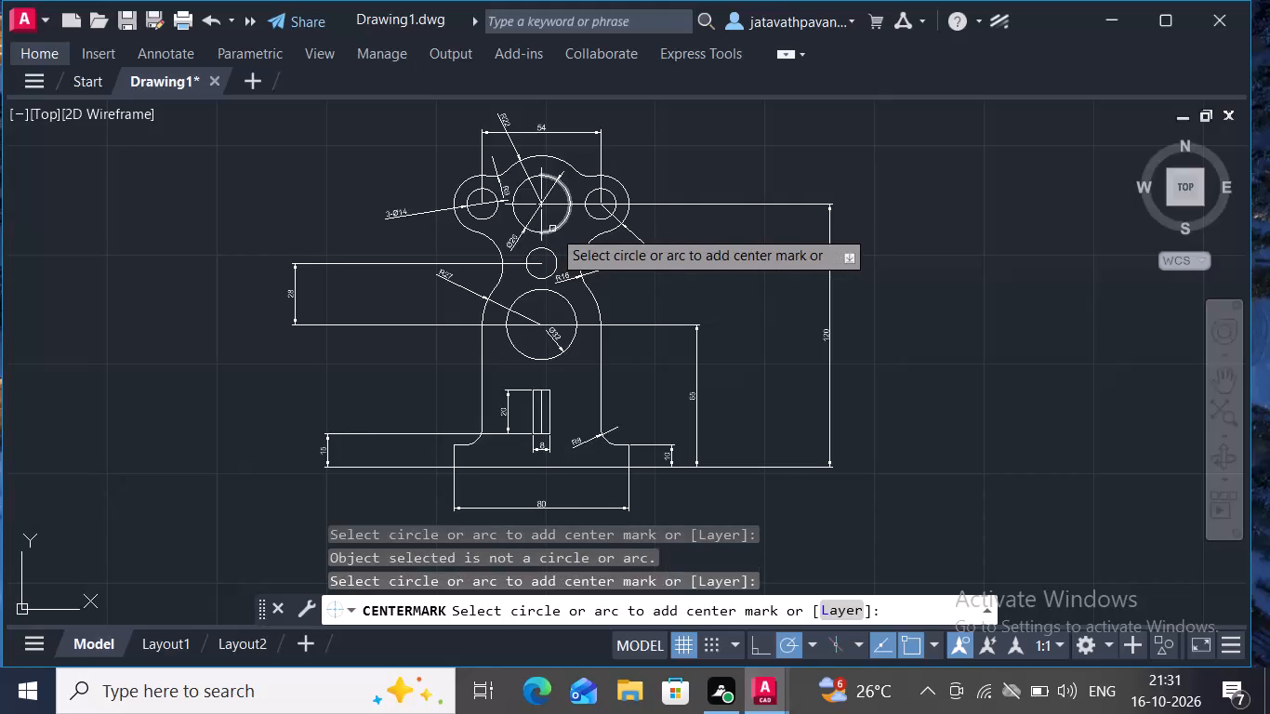
click(541, 292)
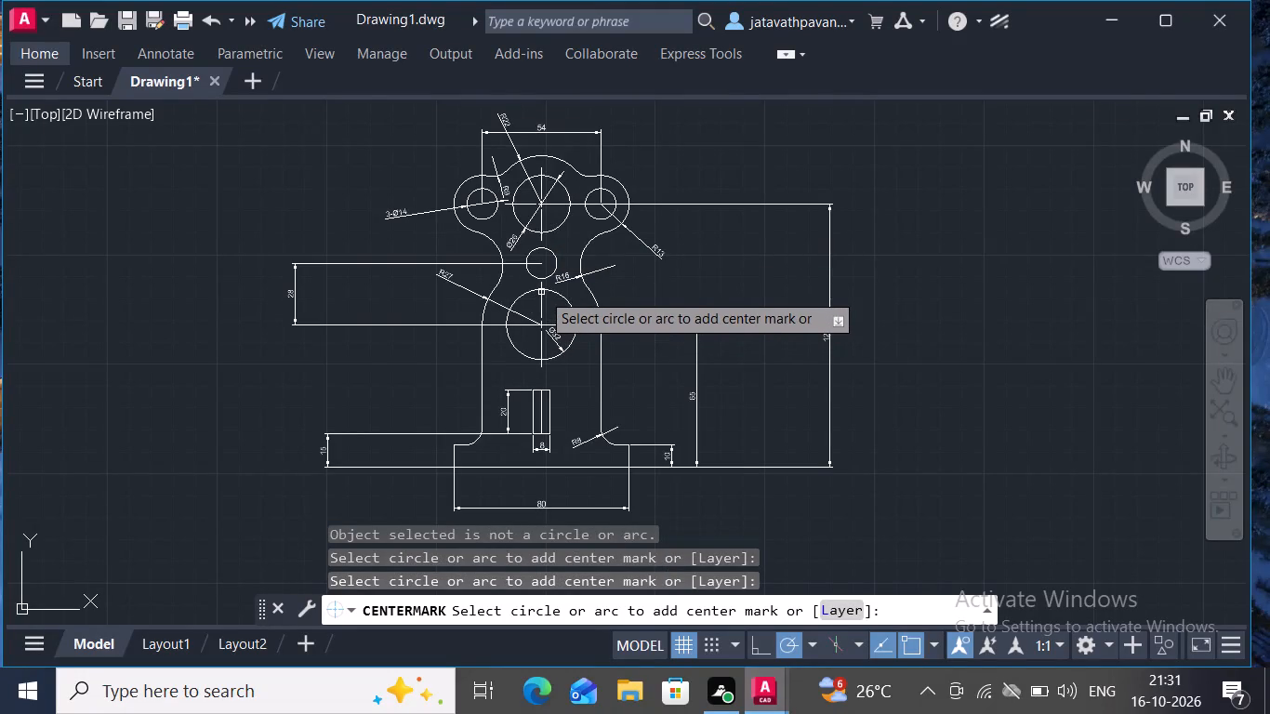
click(514, 340)
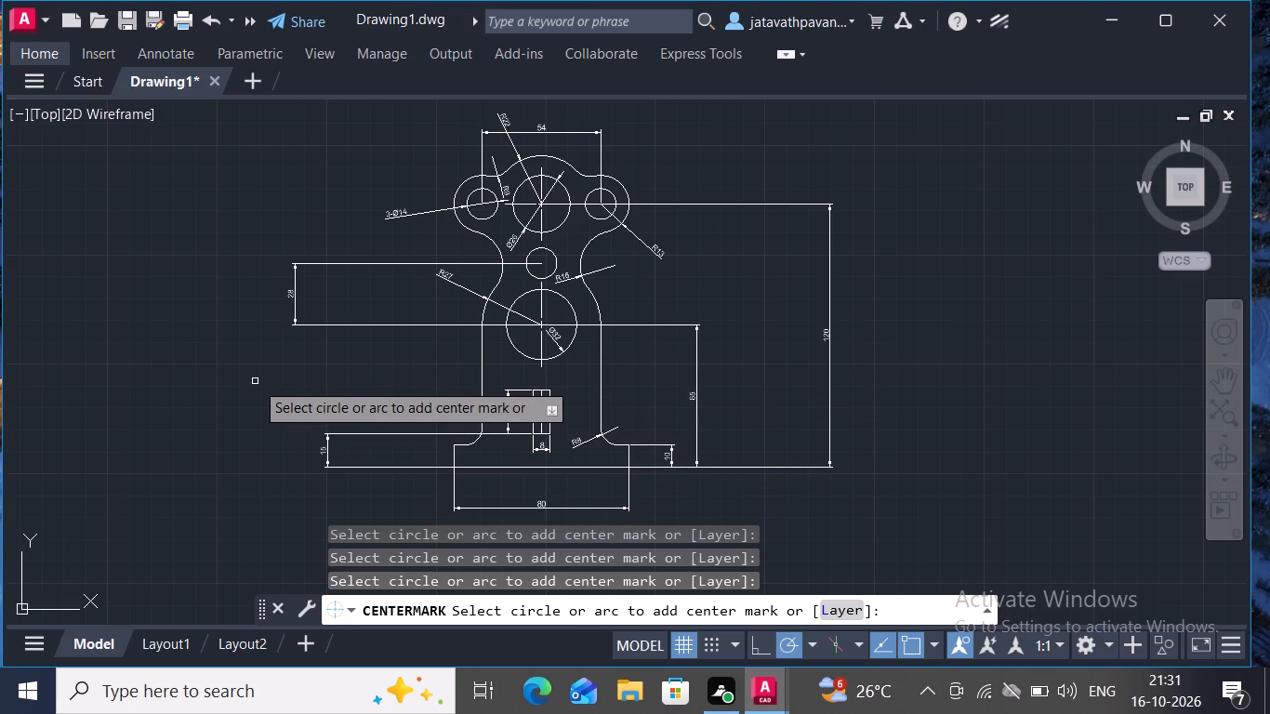
key(Escape)
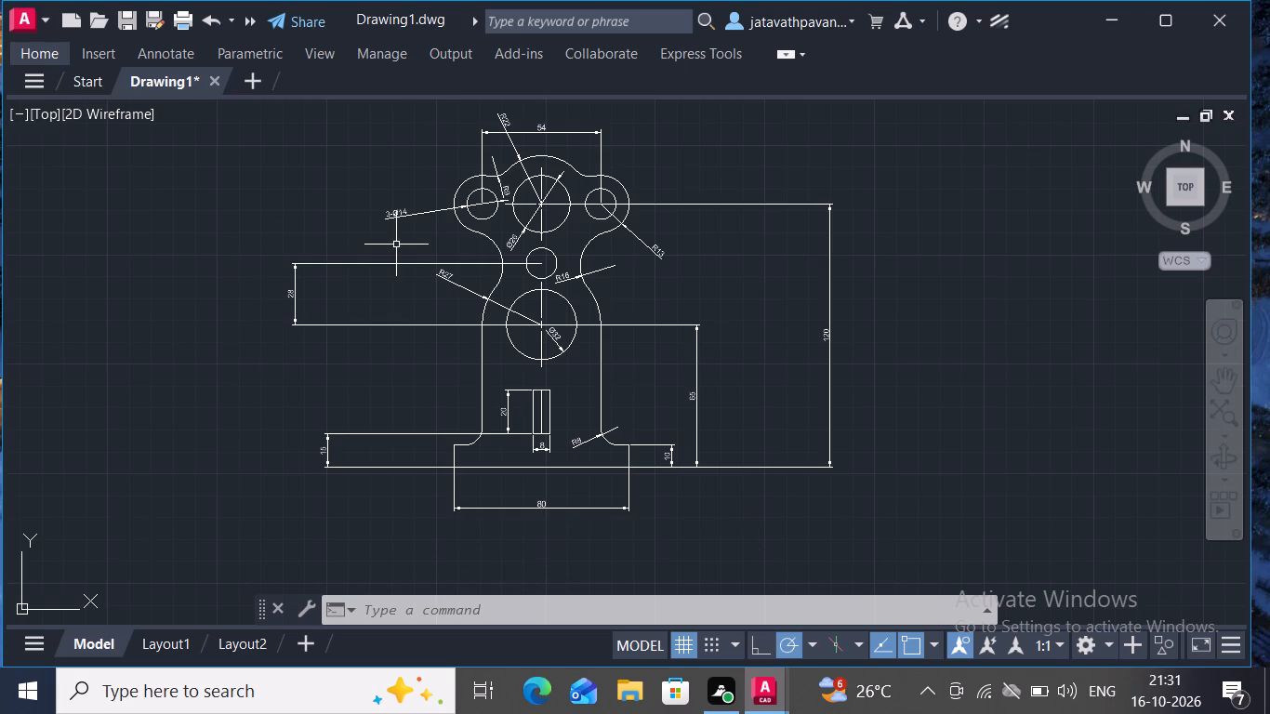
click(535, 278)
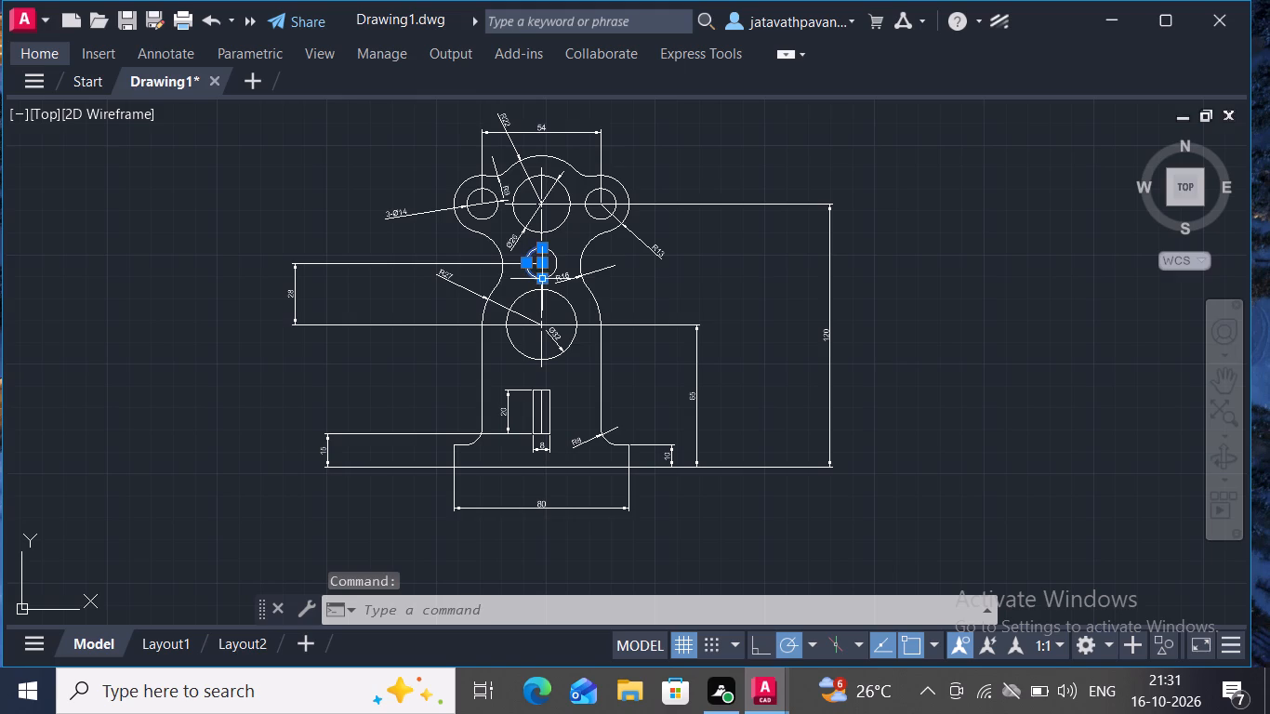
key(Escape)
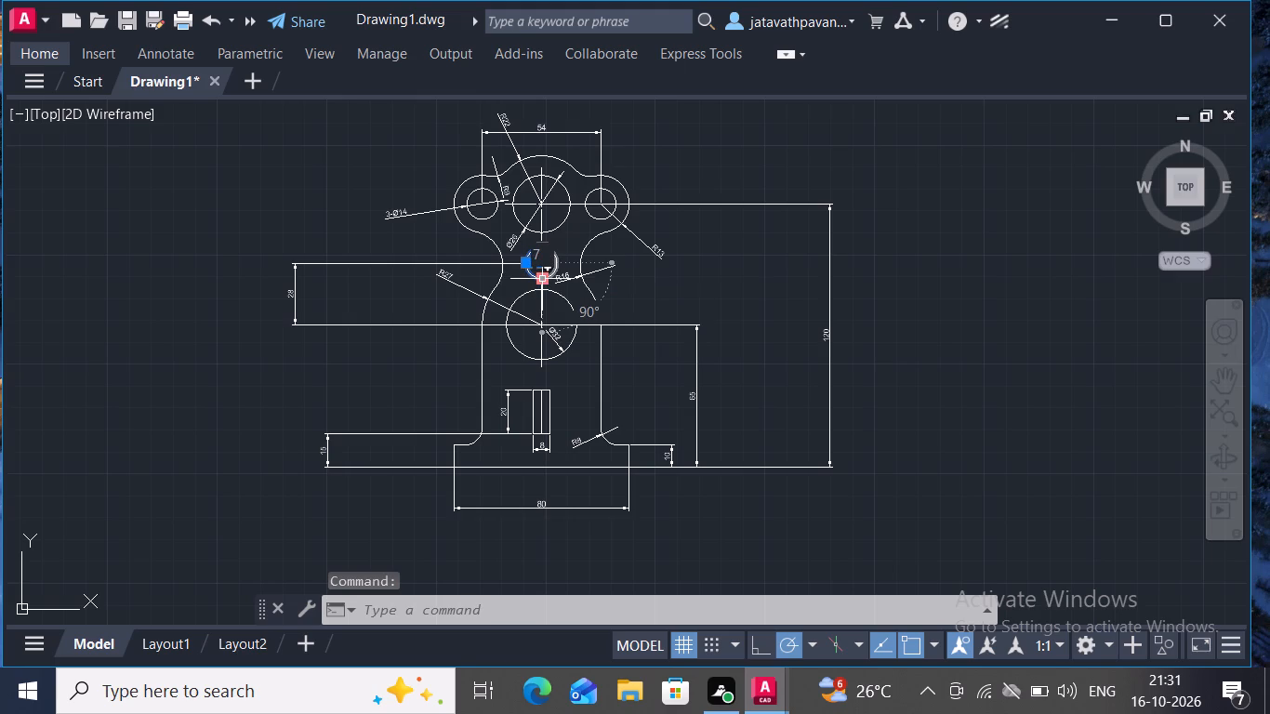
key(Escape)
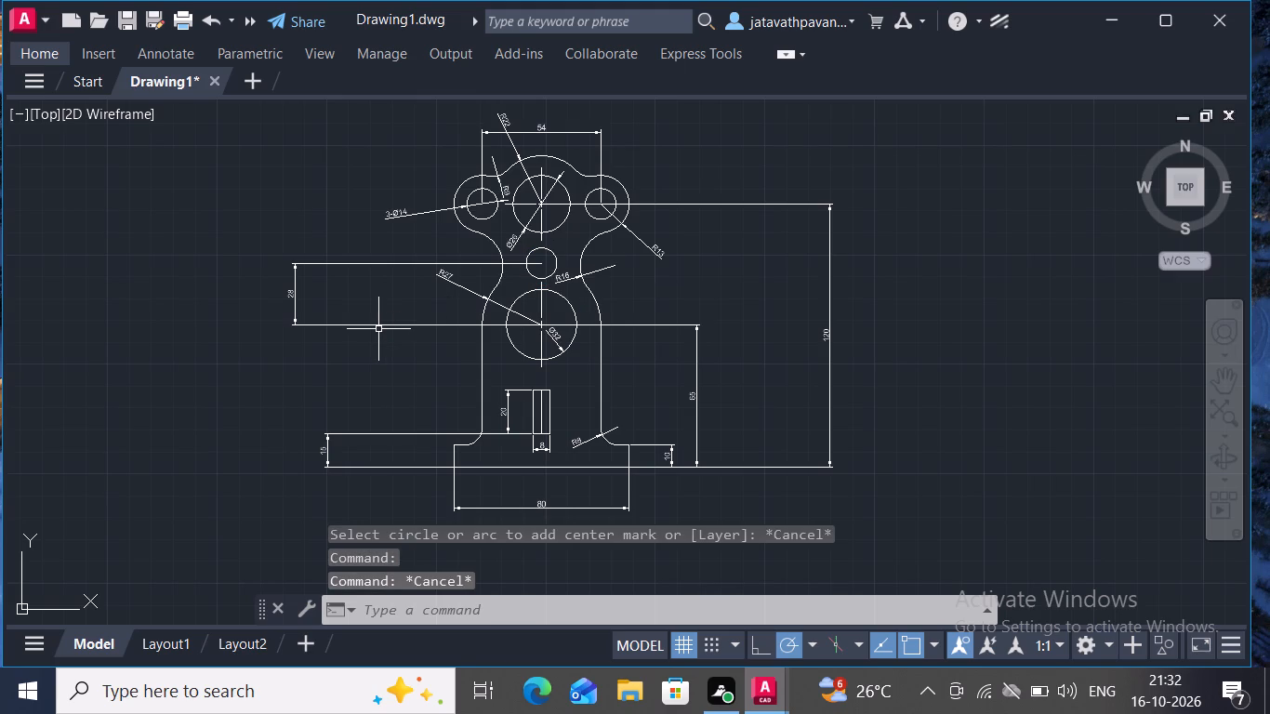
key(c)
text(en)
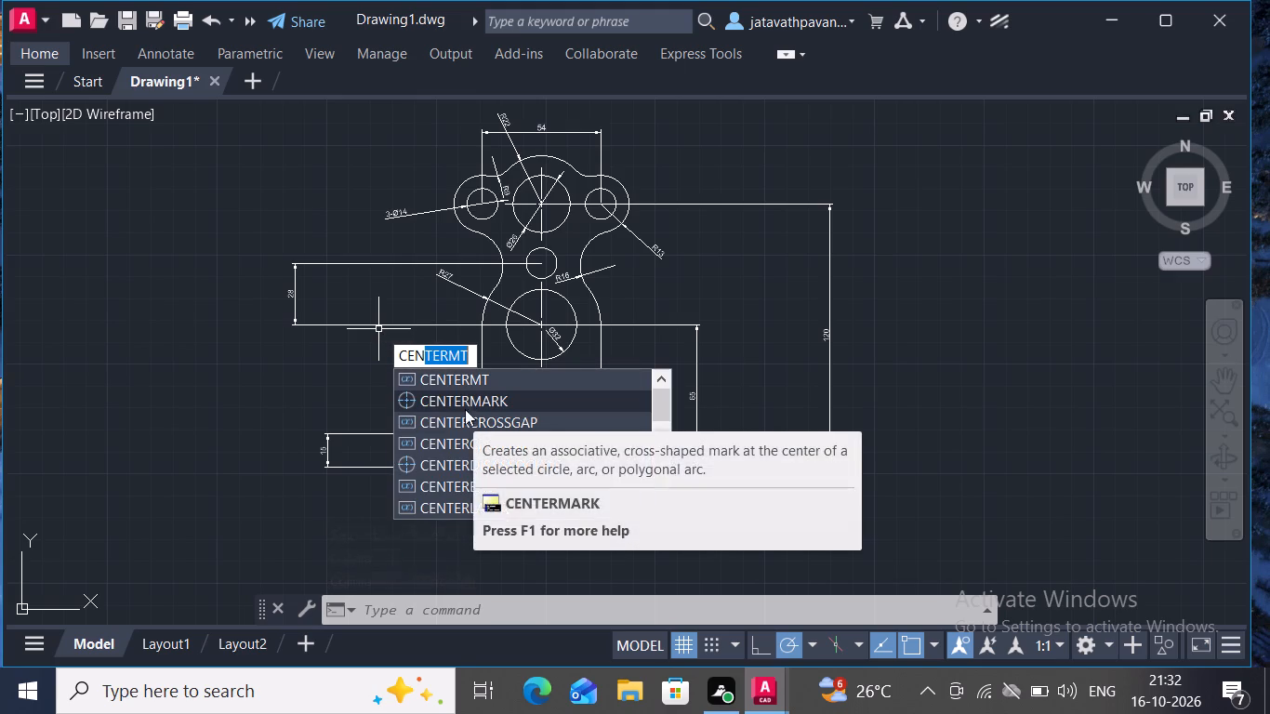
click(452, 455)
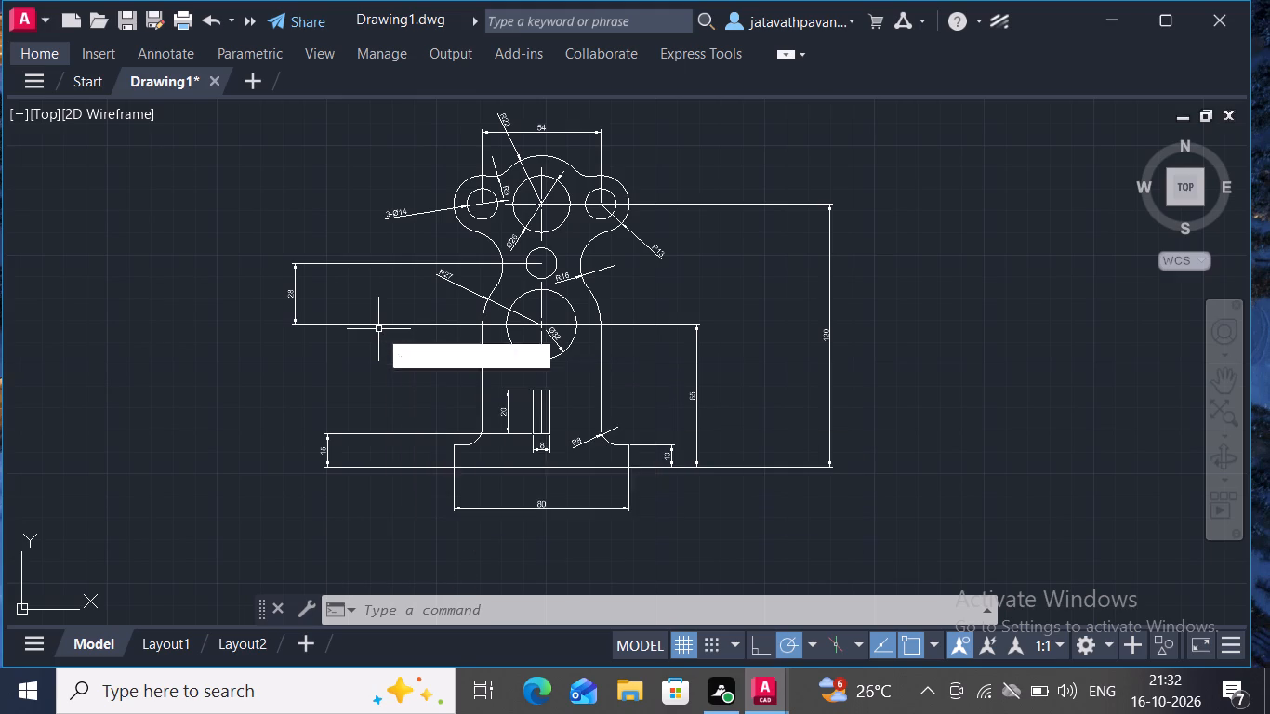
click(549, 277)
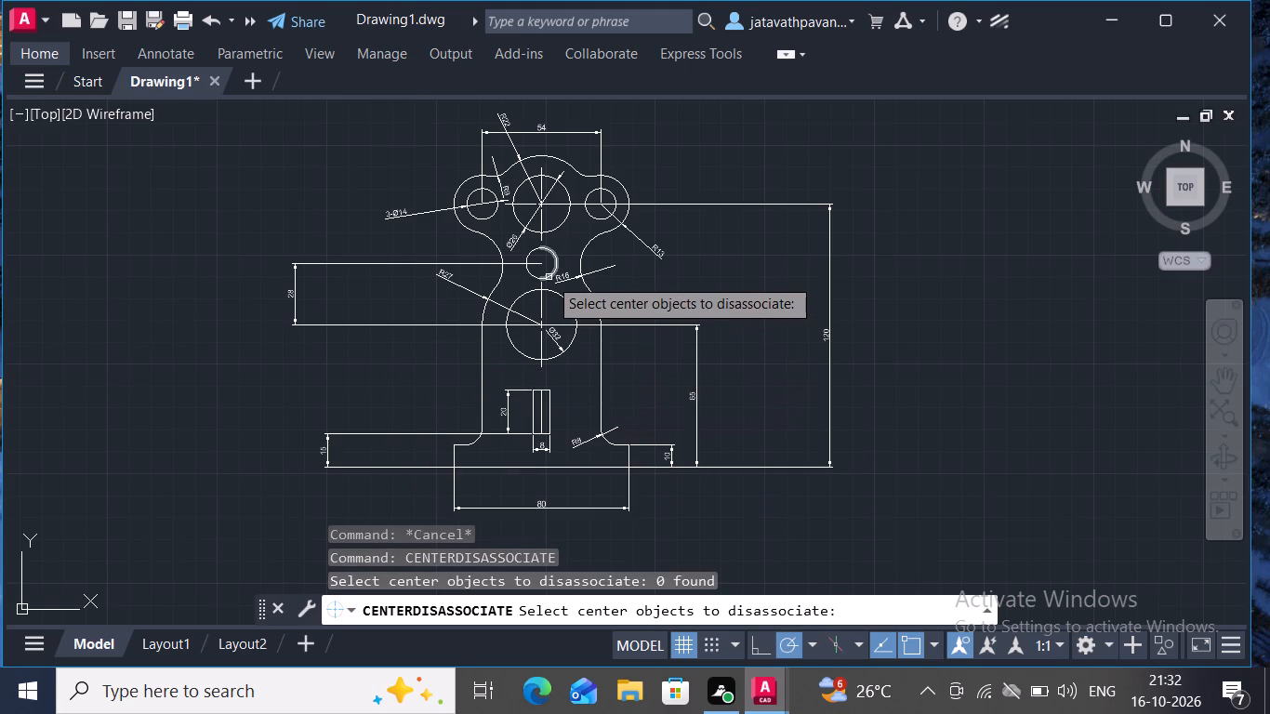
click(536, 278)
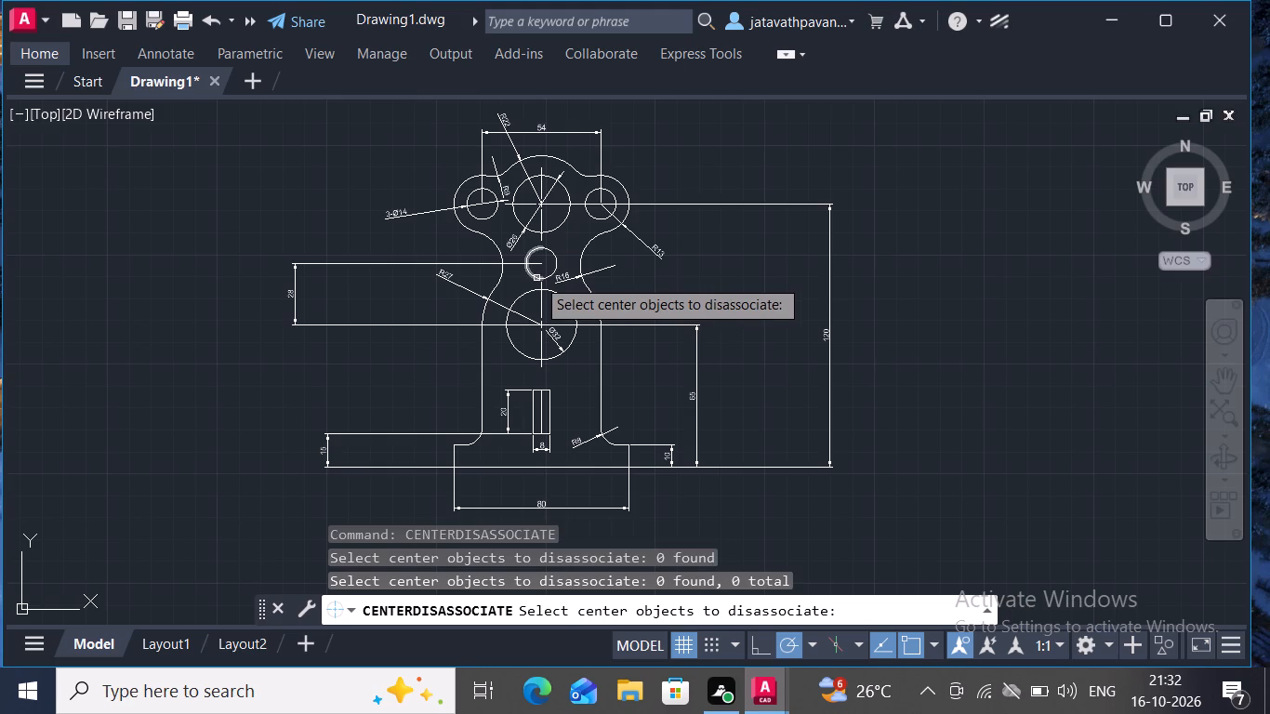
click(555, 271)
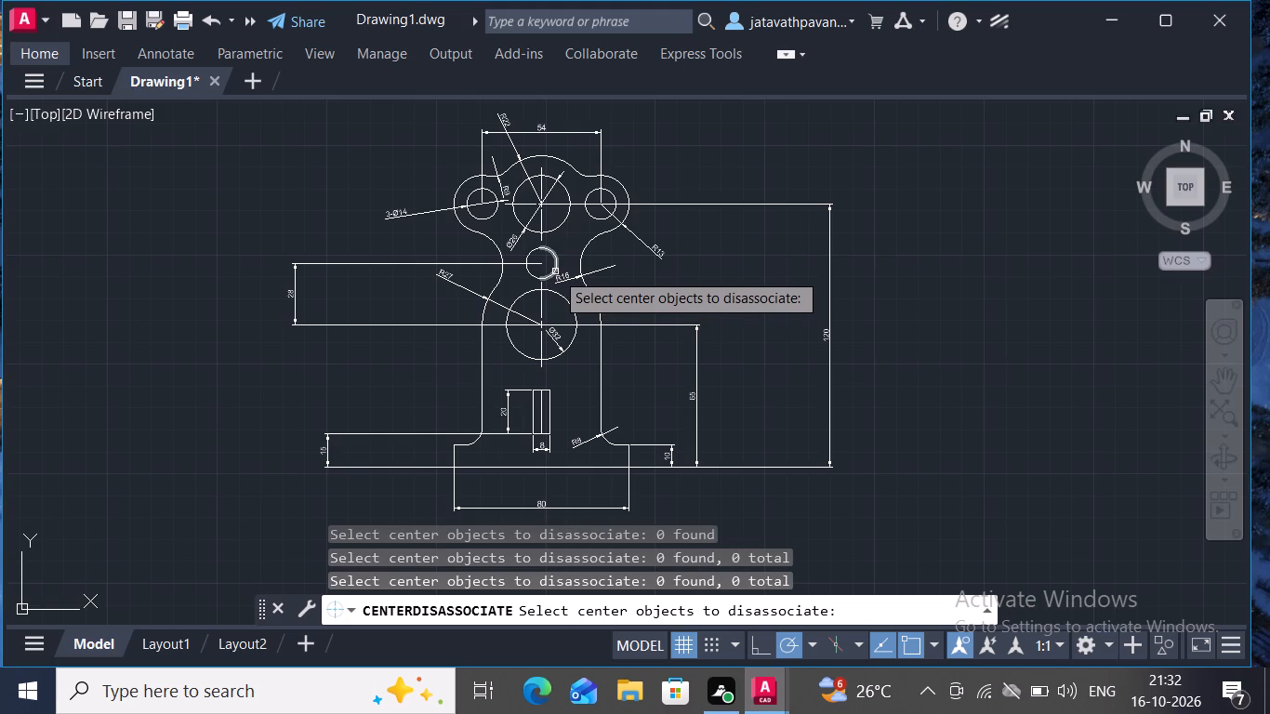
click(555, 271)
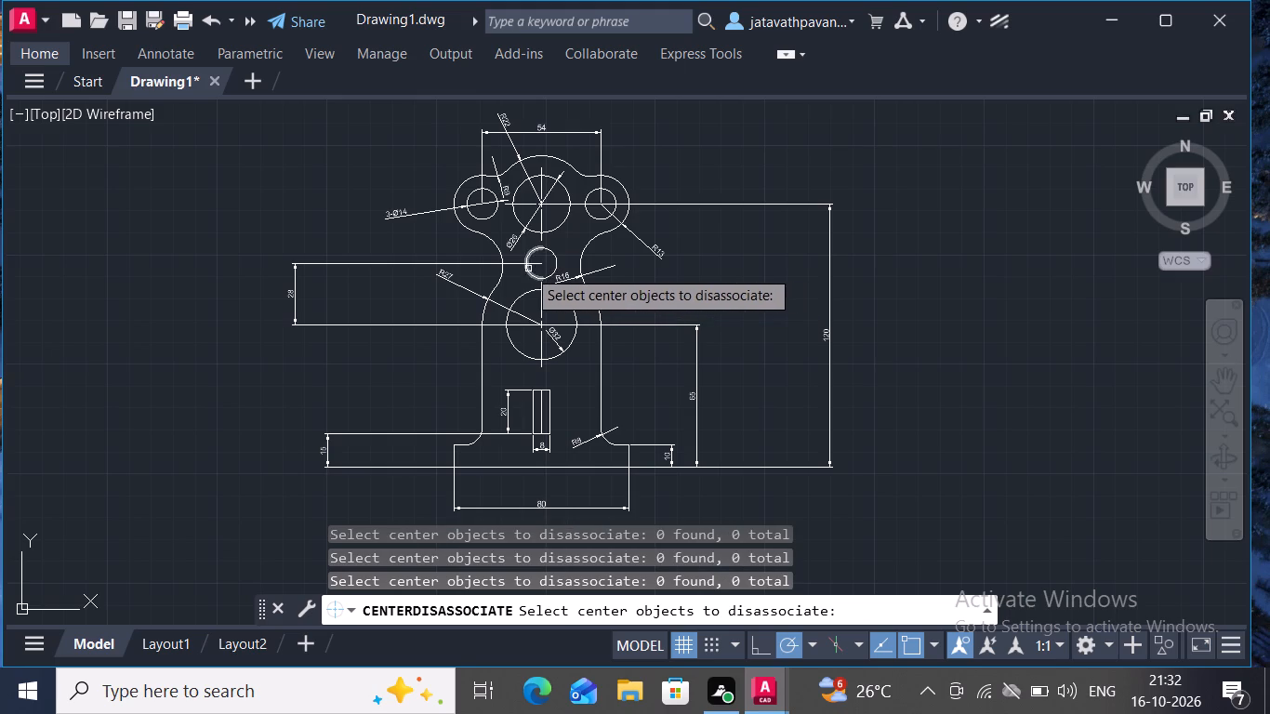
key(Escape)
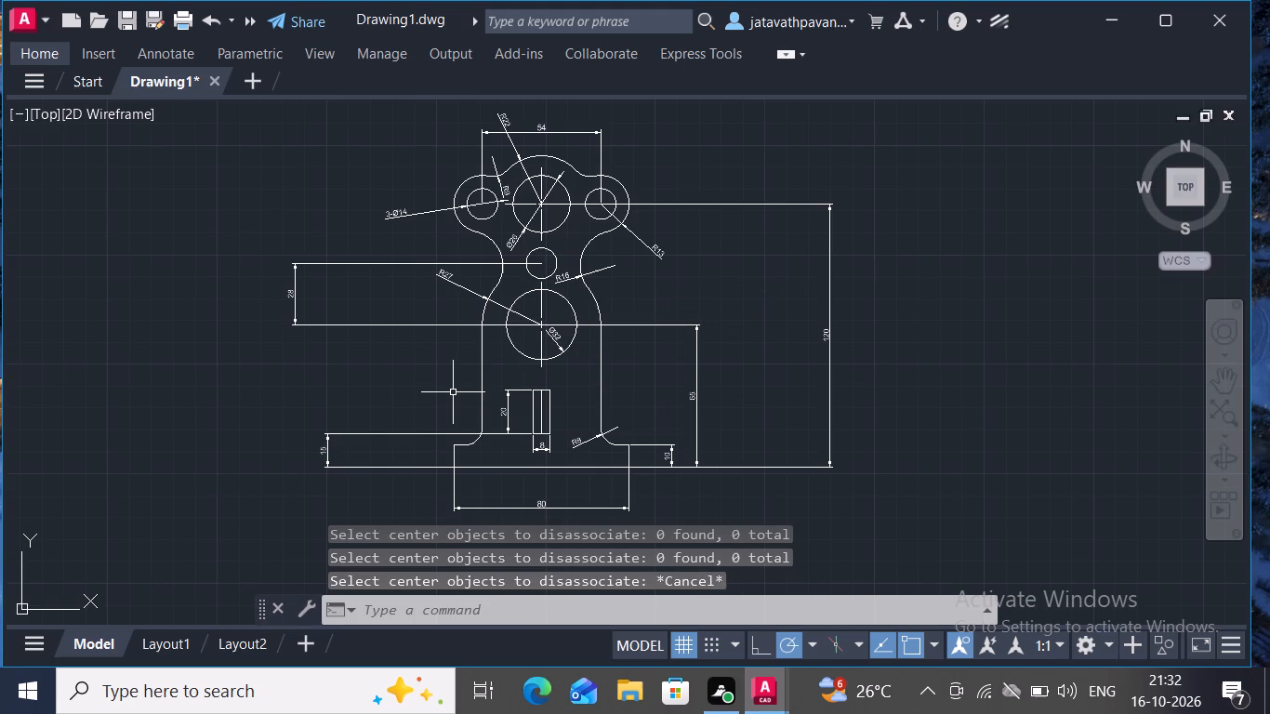
Add center marks to the small circle on the part's axis and the two small circles in the side lobes.
text(ce)
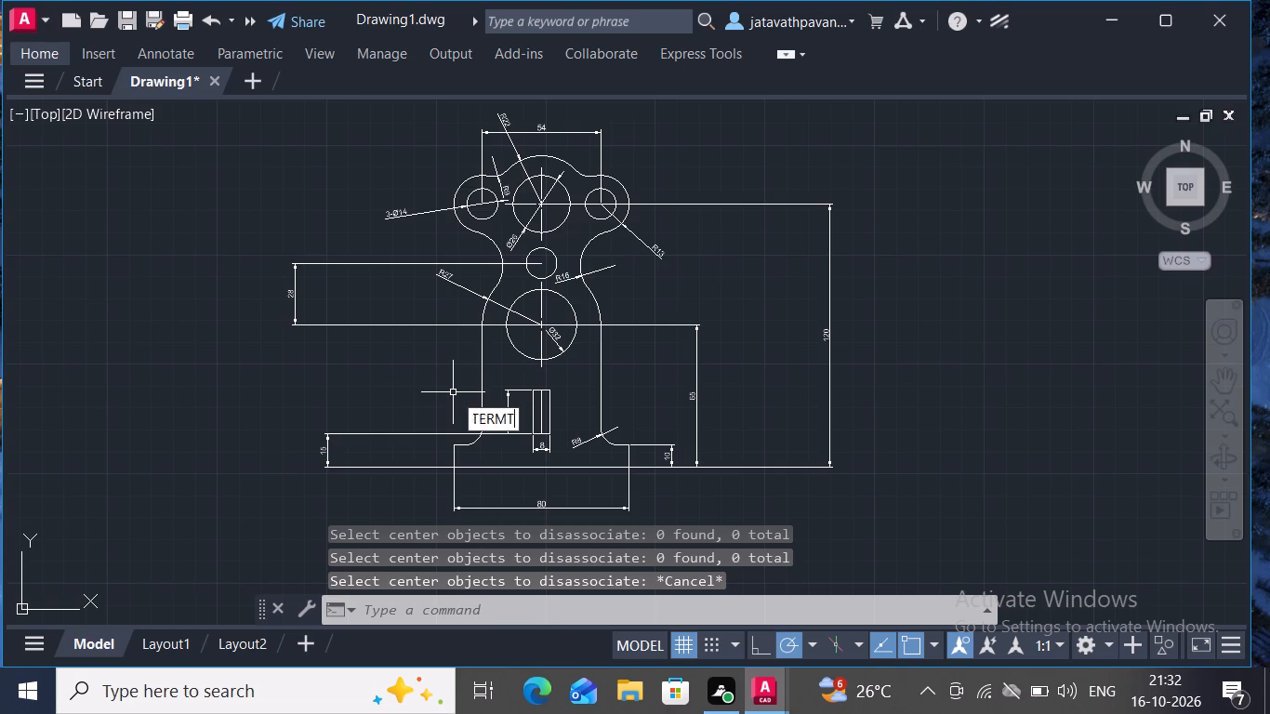
key(n)
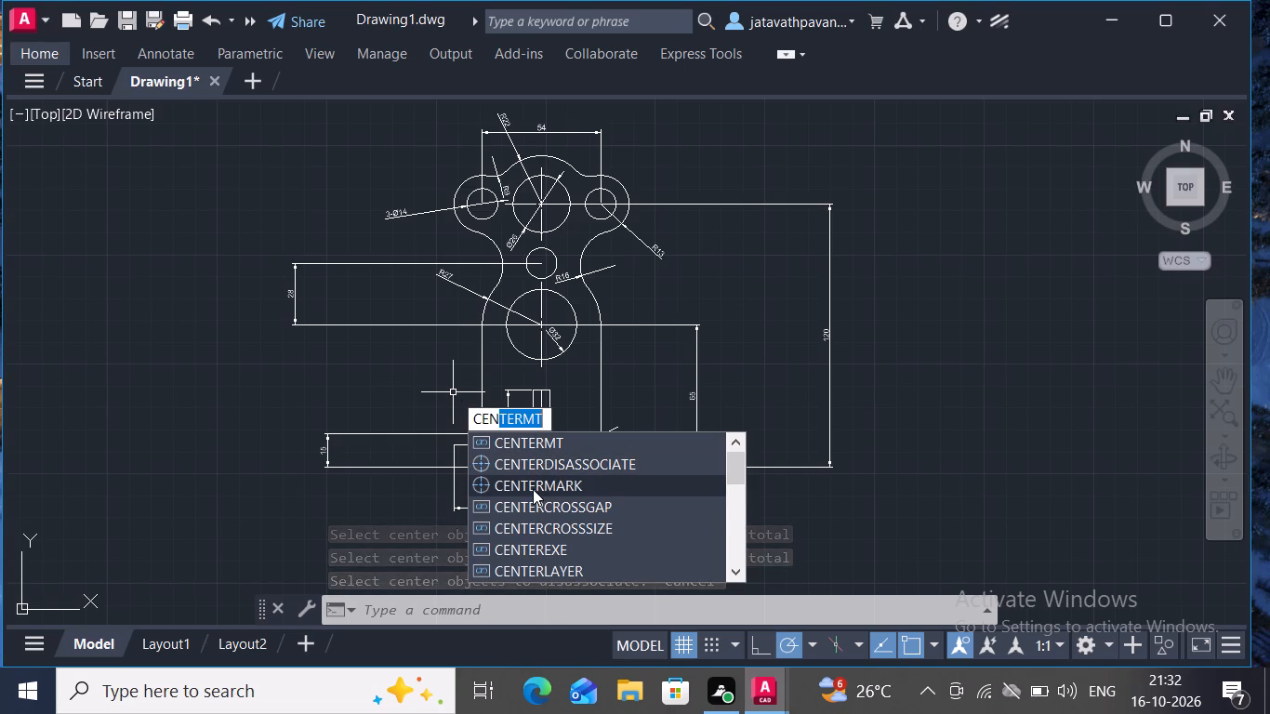
click(533, 489)
click(547, 274)
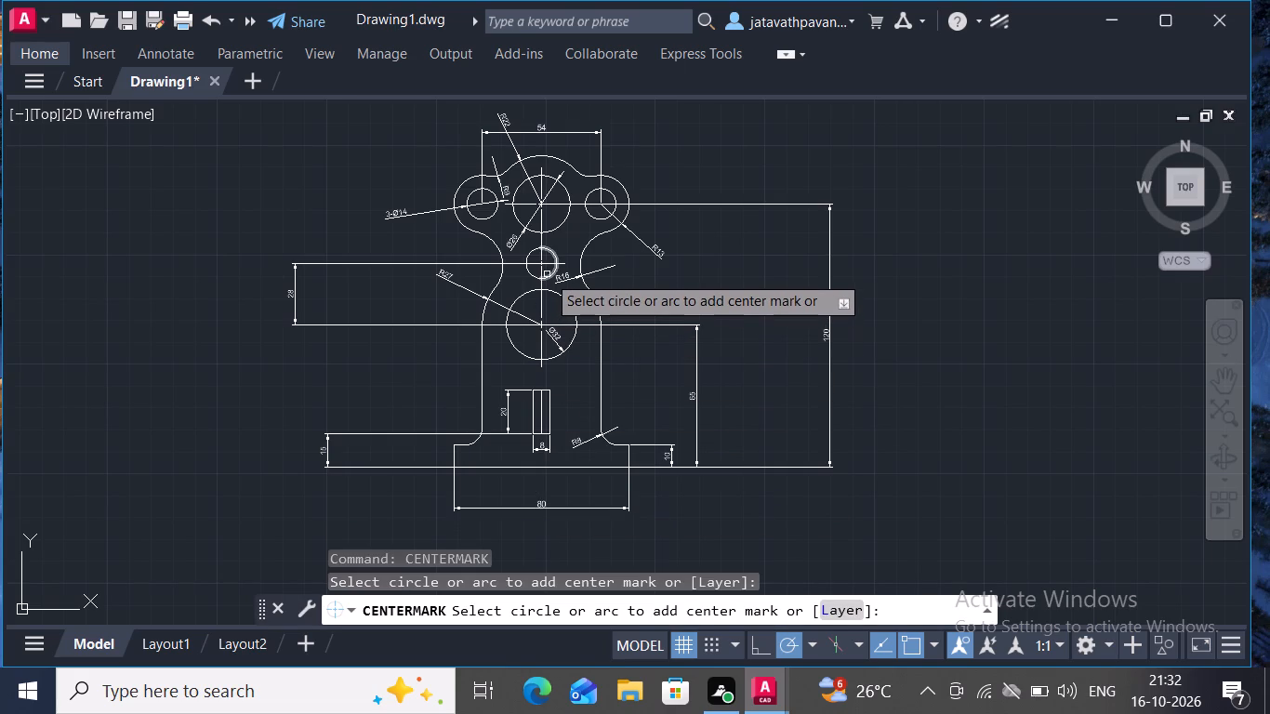
click(533, 273)
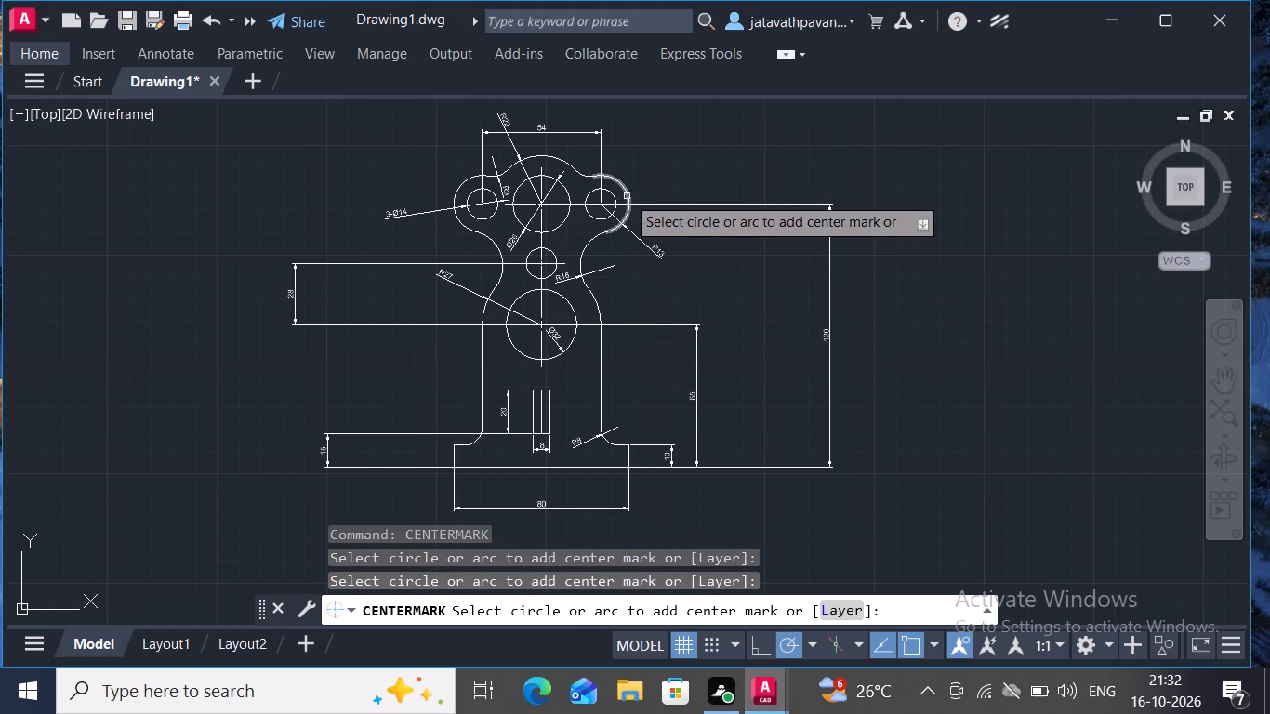
click(599, 221)
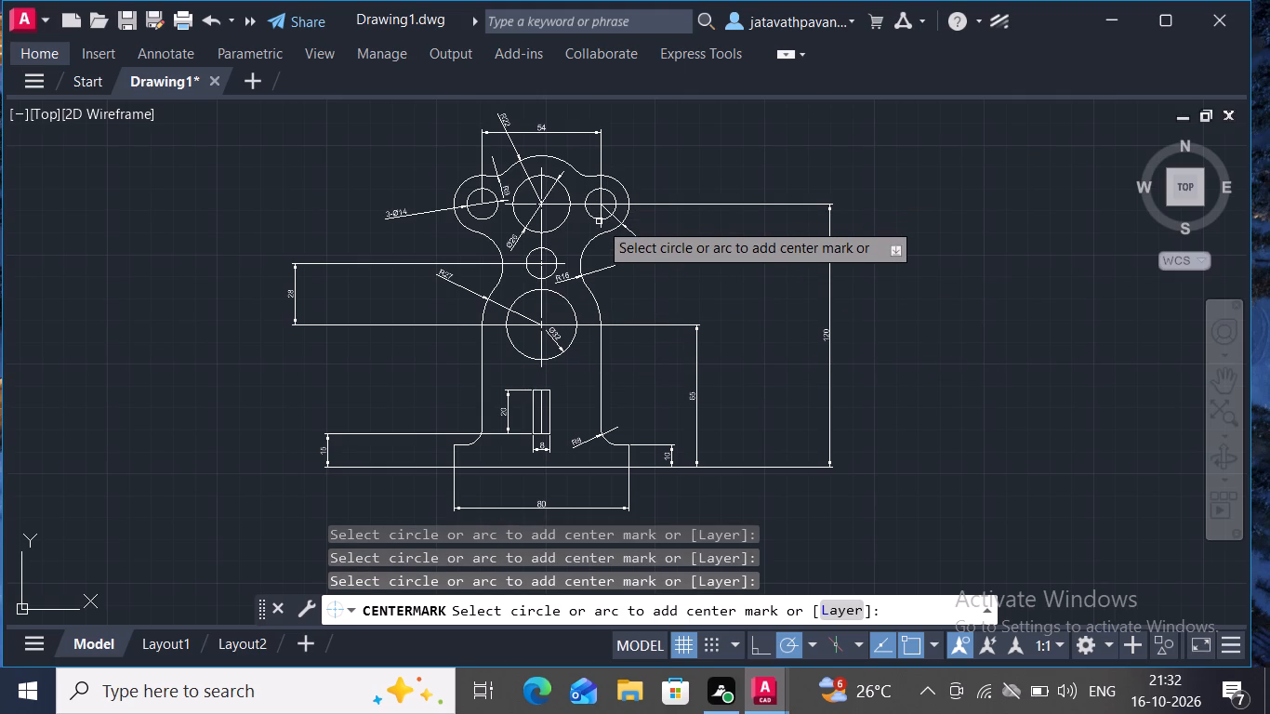
click(483, 219)
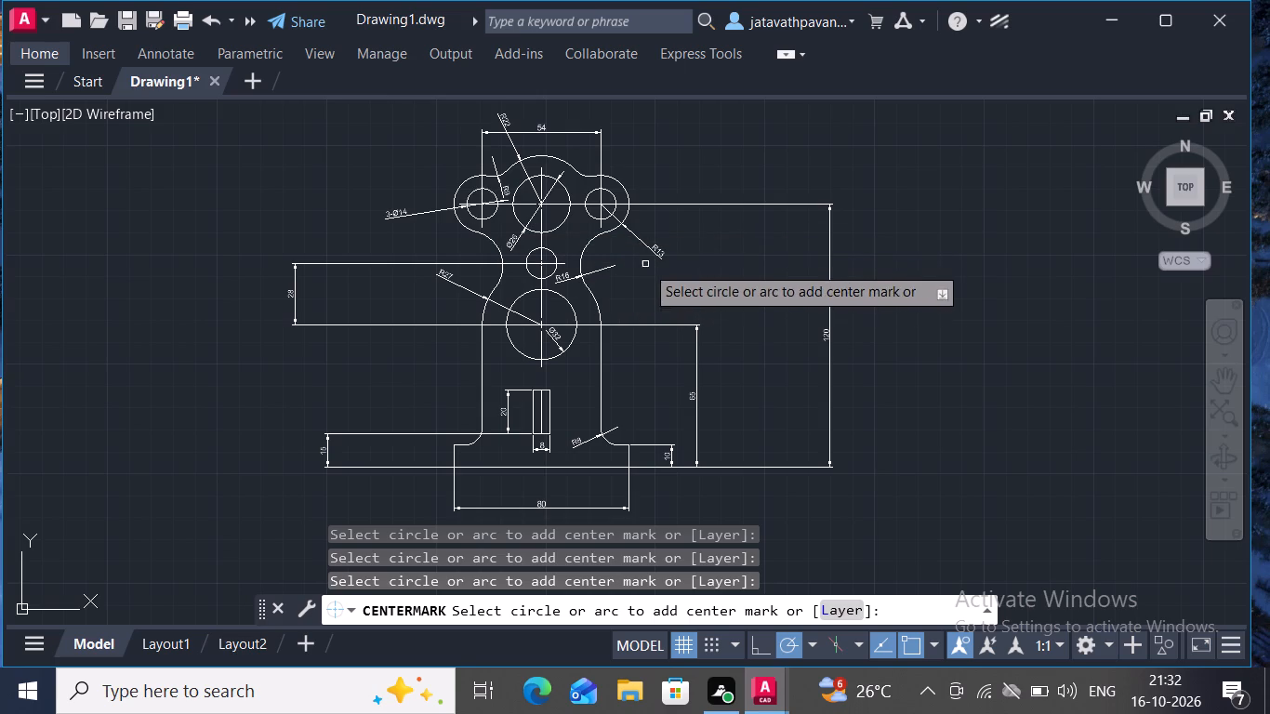
key(Escape)
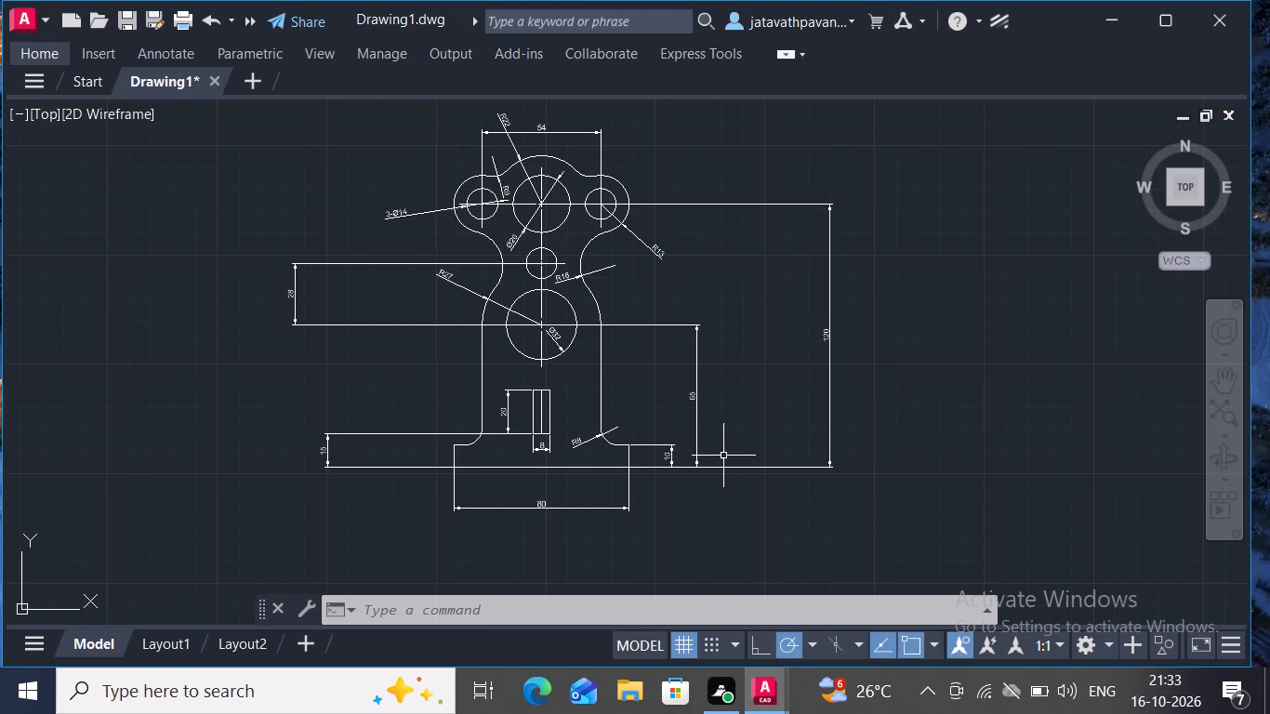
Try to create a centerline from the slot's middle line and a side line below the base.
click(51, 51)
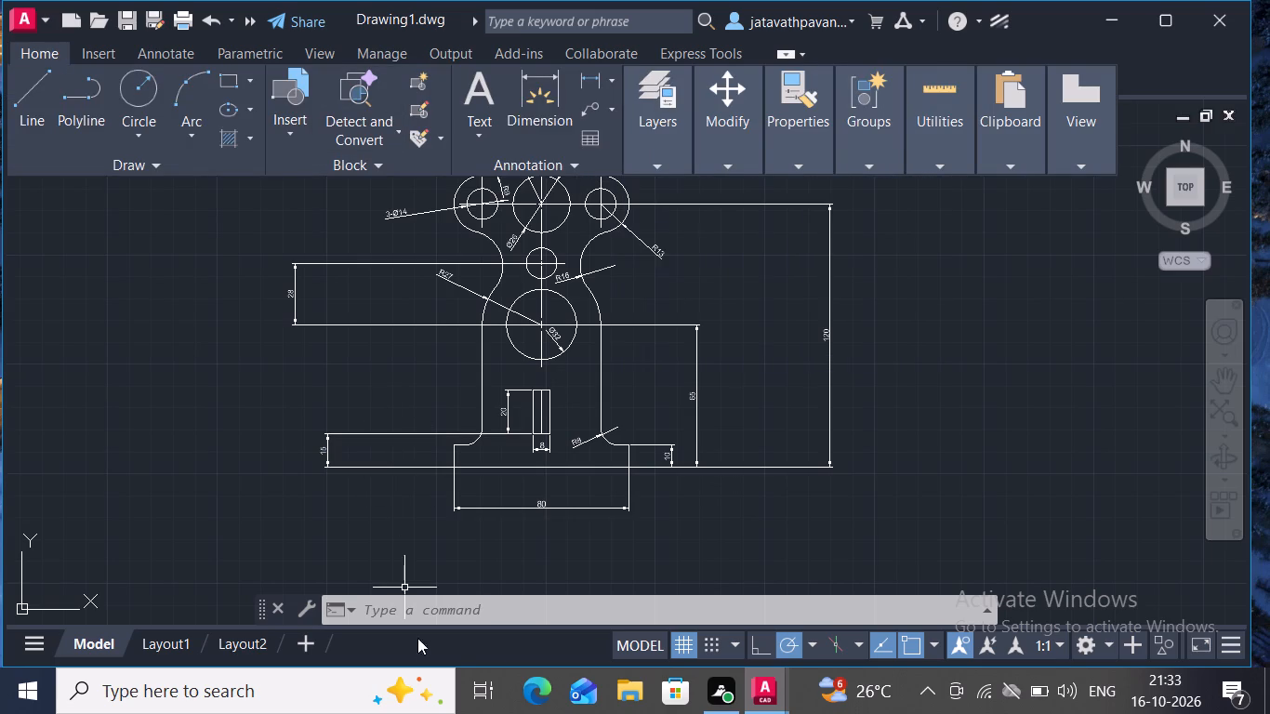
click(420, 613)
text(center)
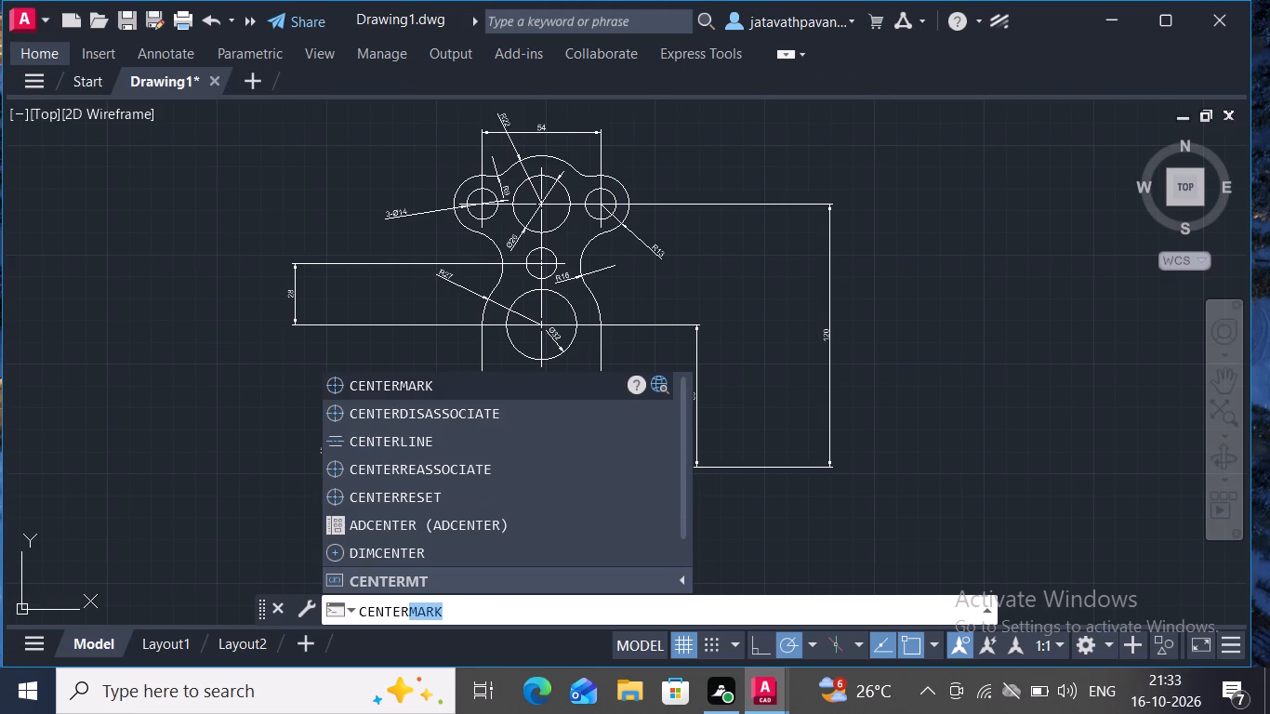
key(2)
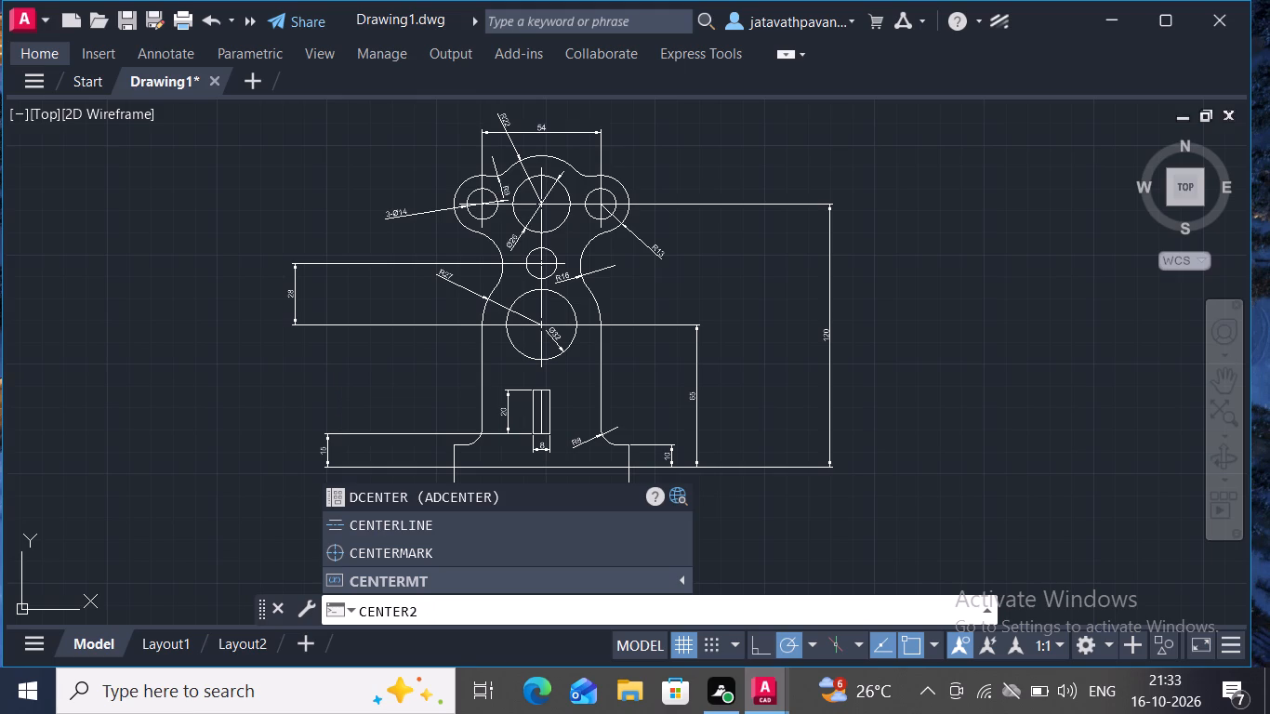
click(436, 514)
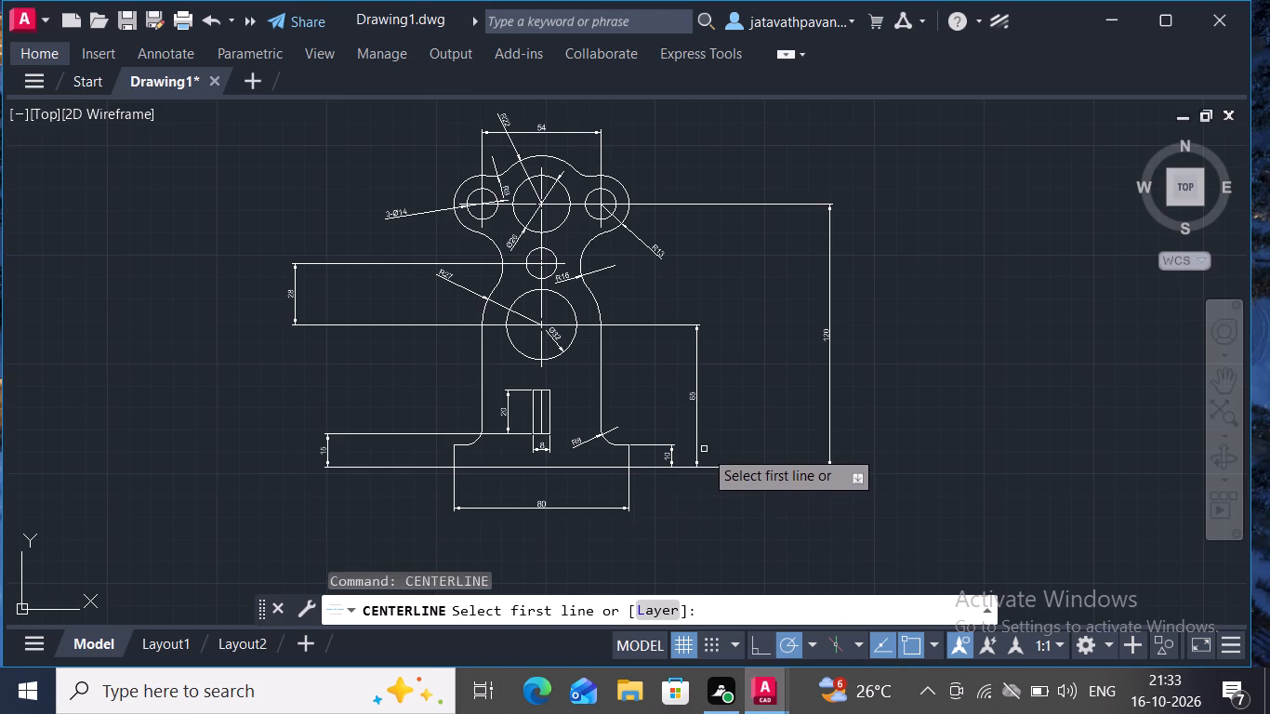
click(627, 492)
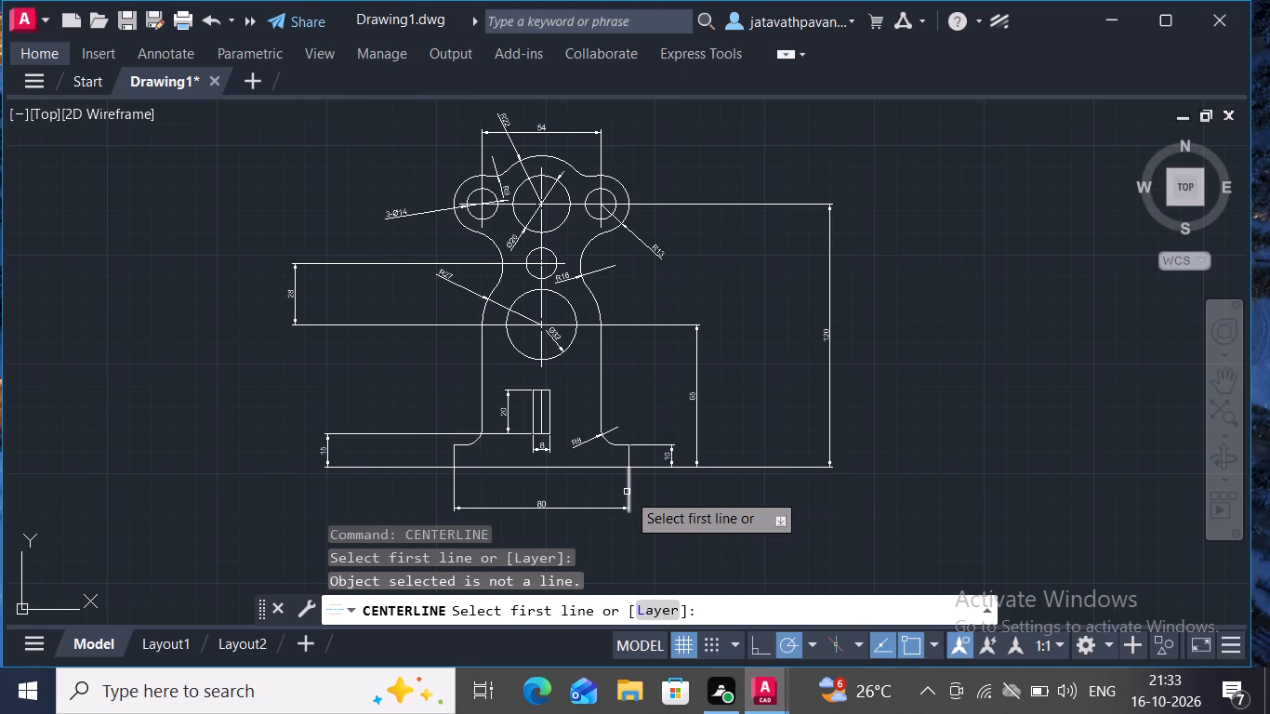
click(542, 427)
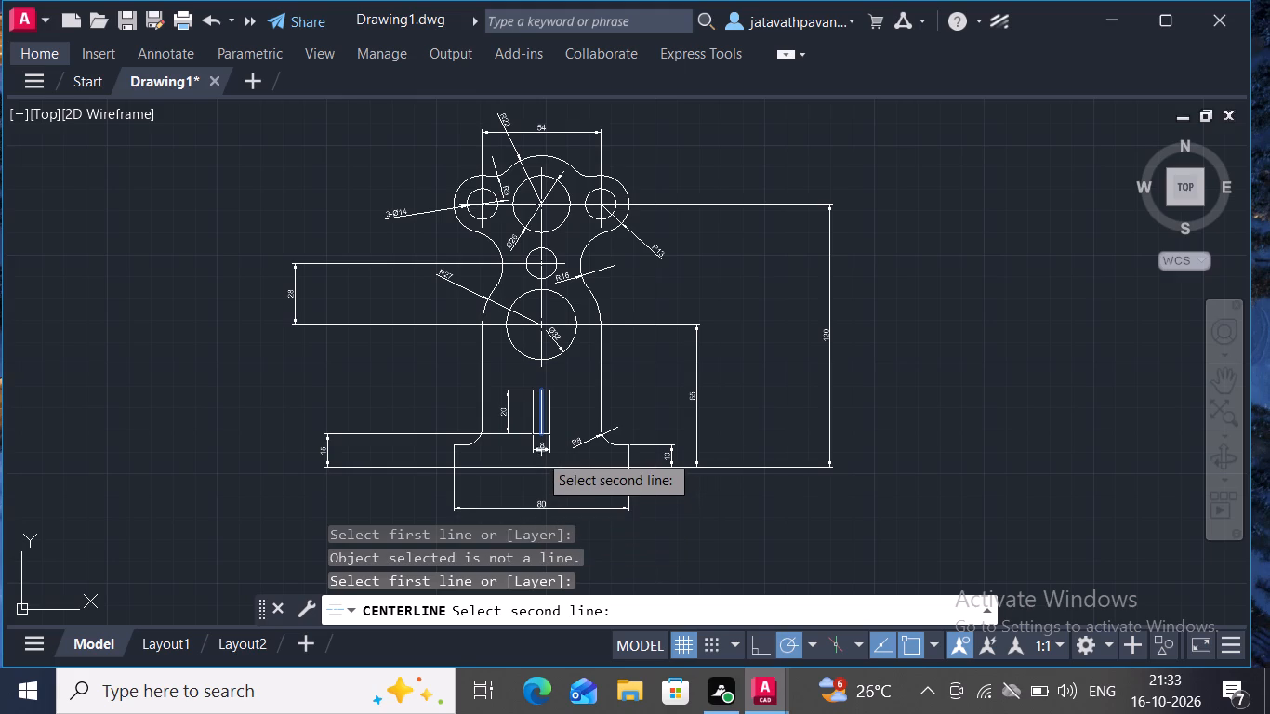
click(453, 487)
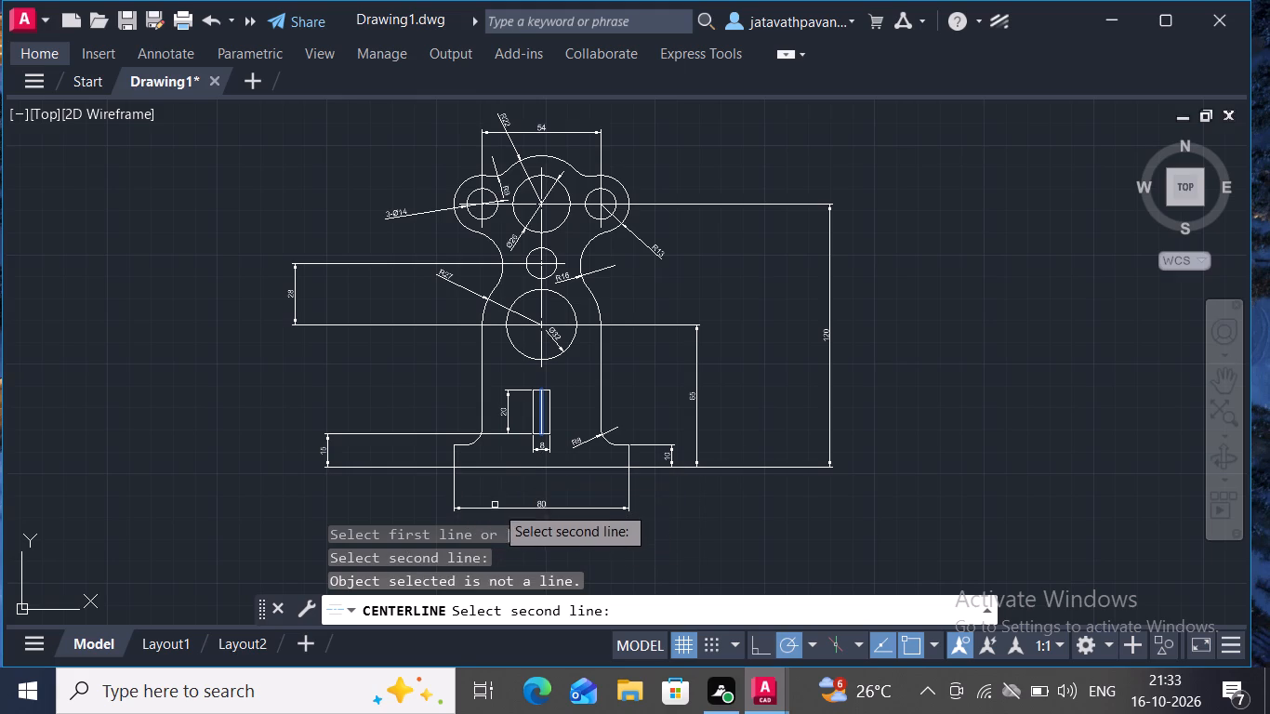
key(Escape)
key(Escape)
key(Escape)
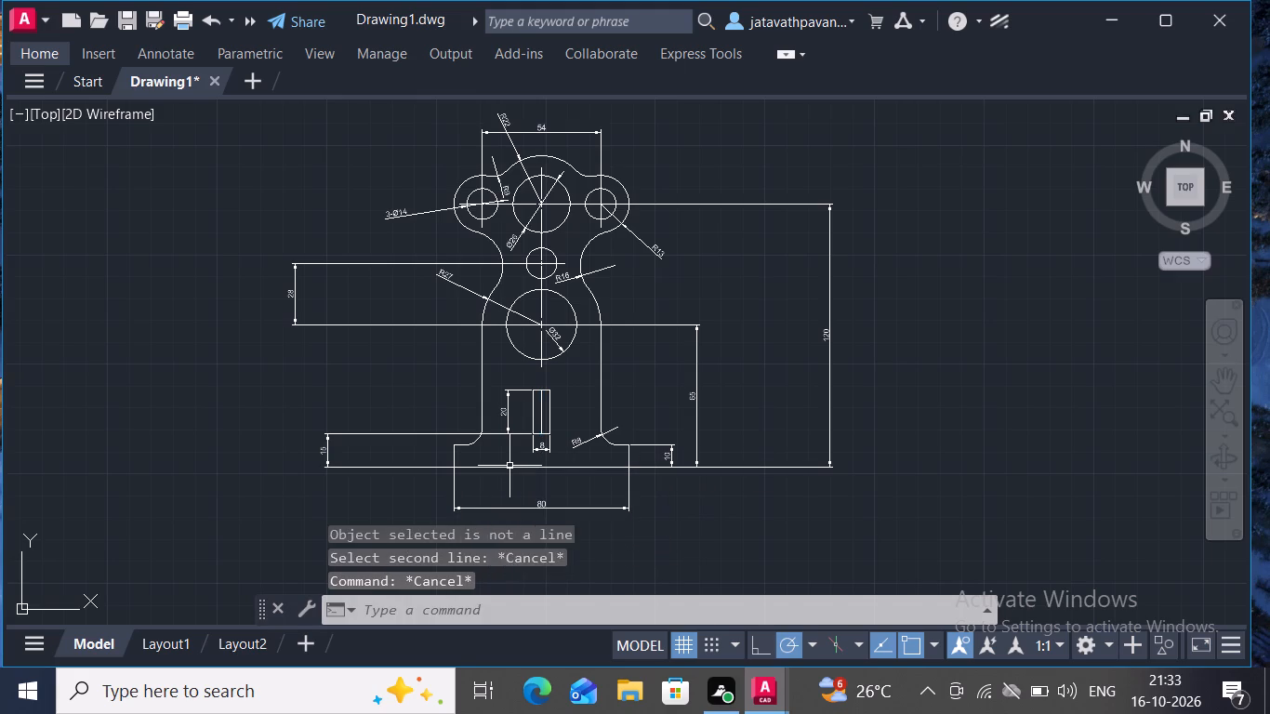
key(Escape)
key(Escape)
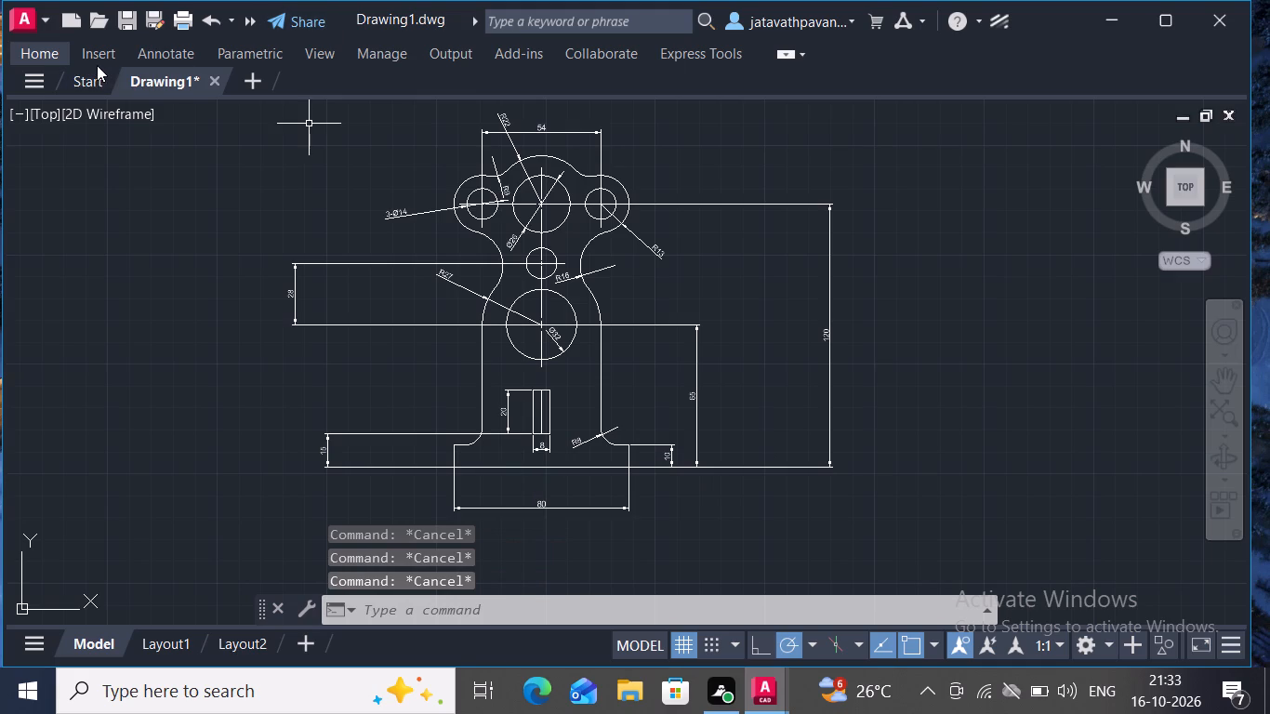
Trim away the overlapping vertical lines running through the middle of the 8 by 20 slot, and end the command.
text(tri)
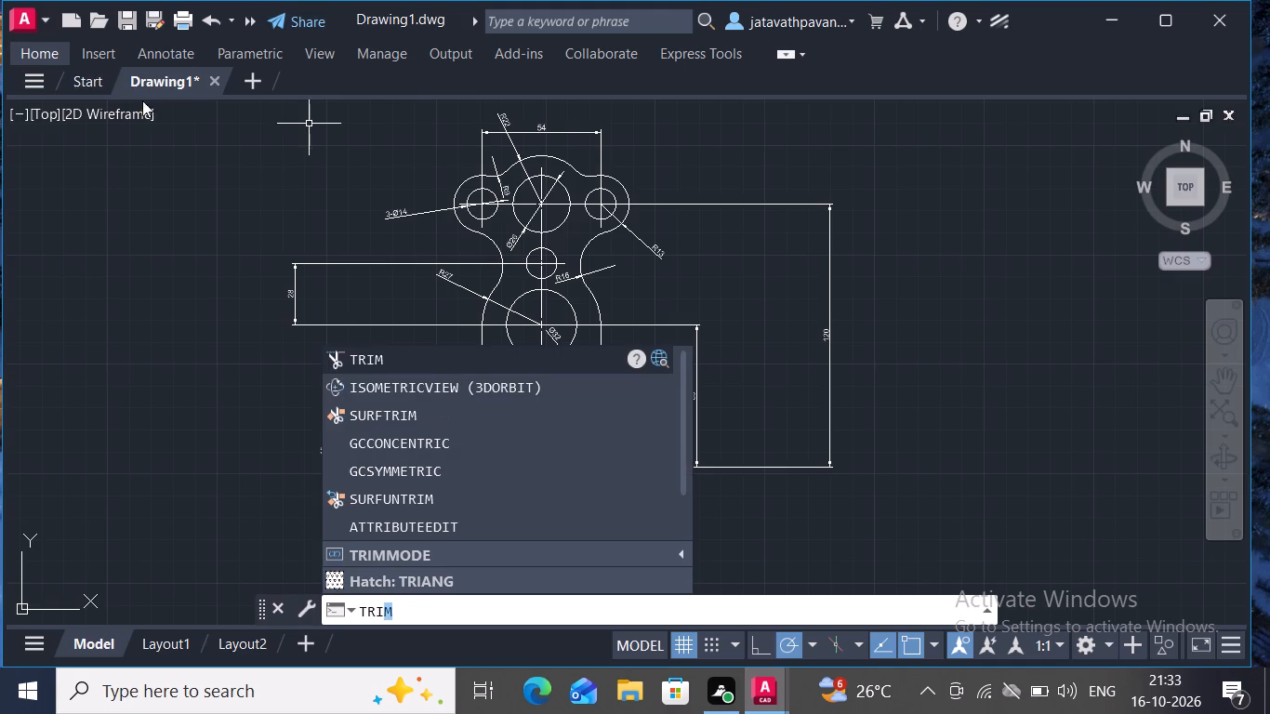
click(394, 357)
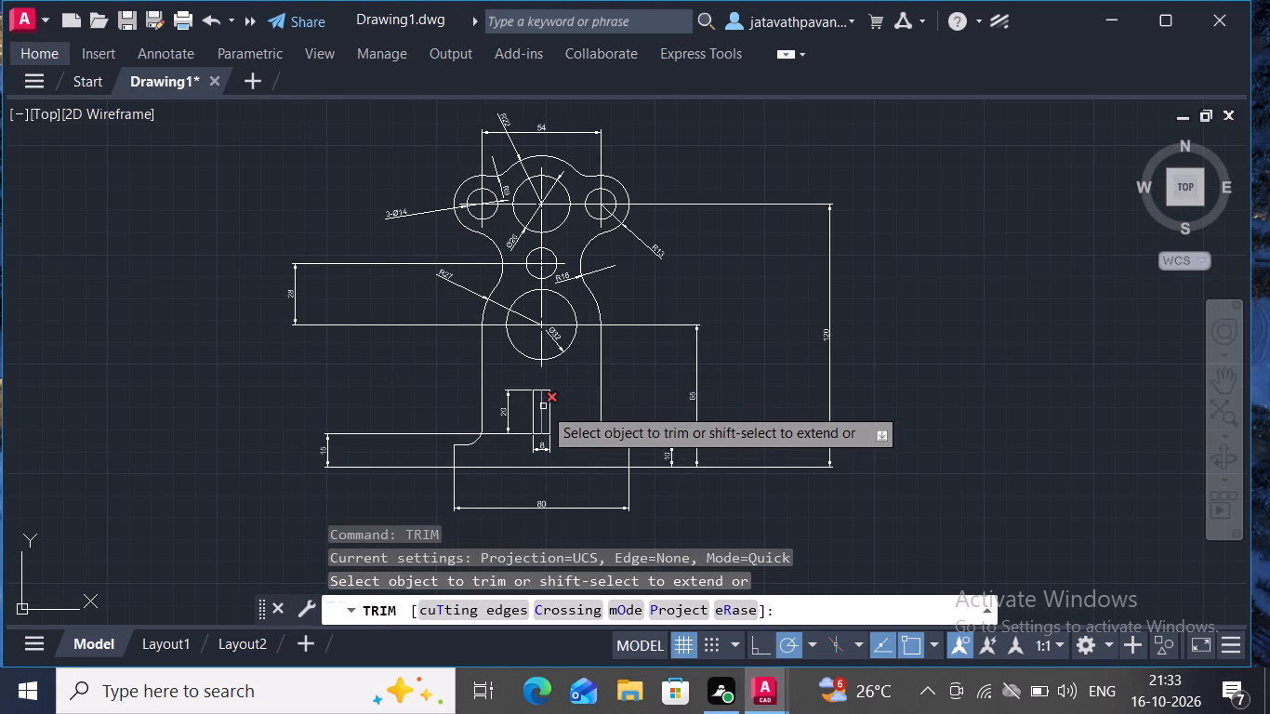
ctrl+scroll(543, 409, up, 4)
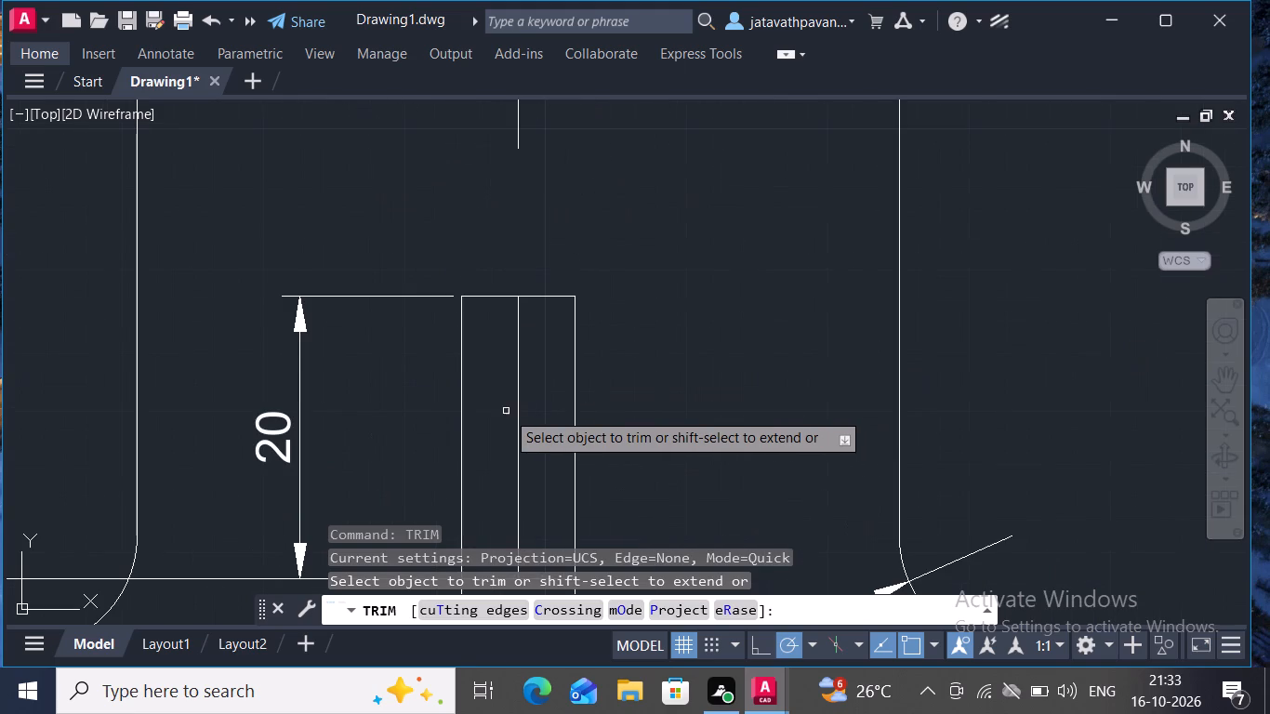
click(519, 411)
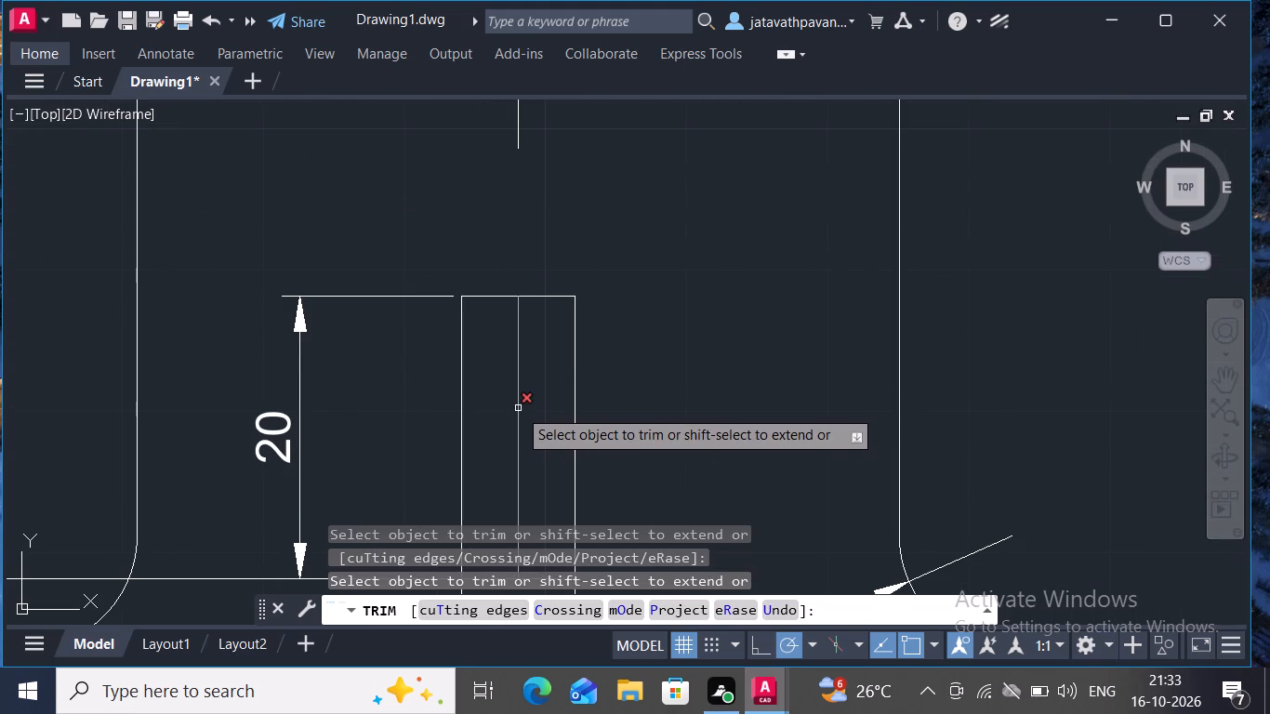
click(518, 408)
click(518, 408)
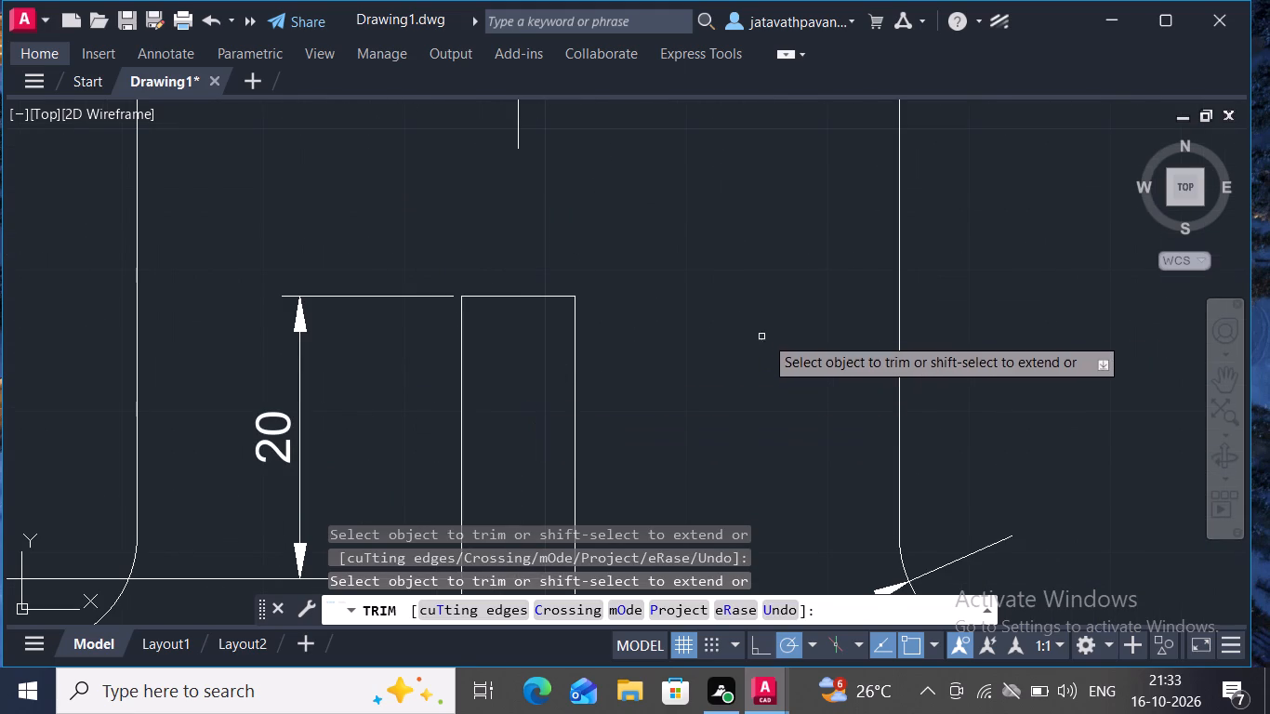
ctrl+scroll(755, 327, down, 2)
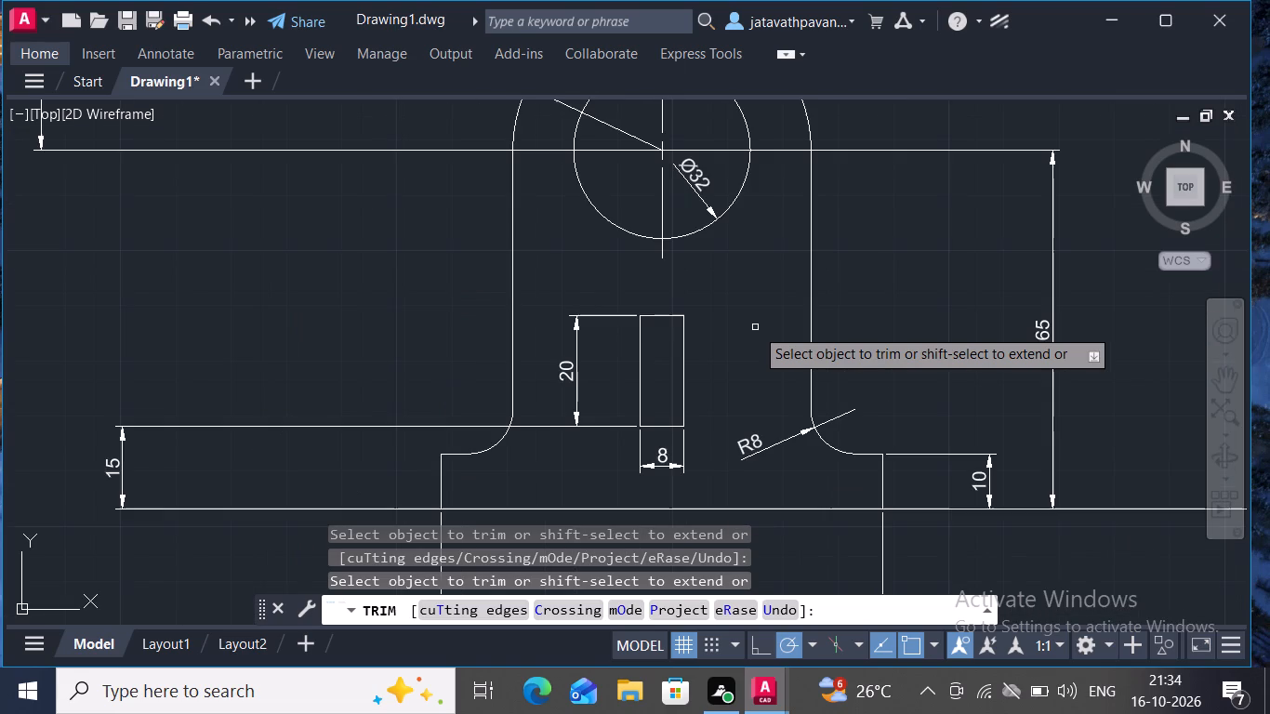
ctrl+scroll(755, 327, down, 2)
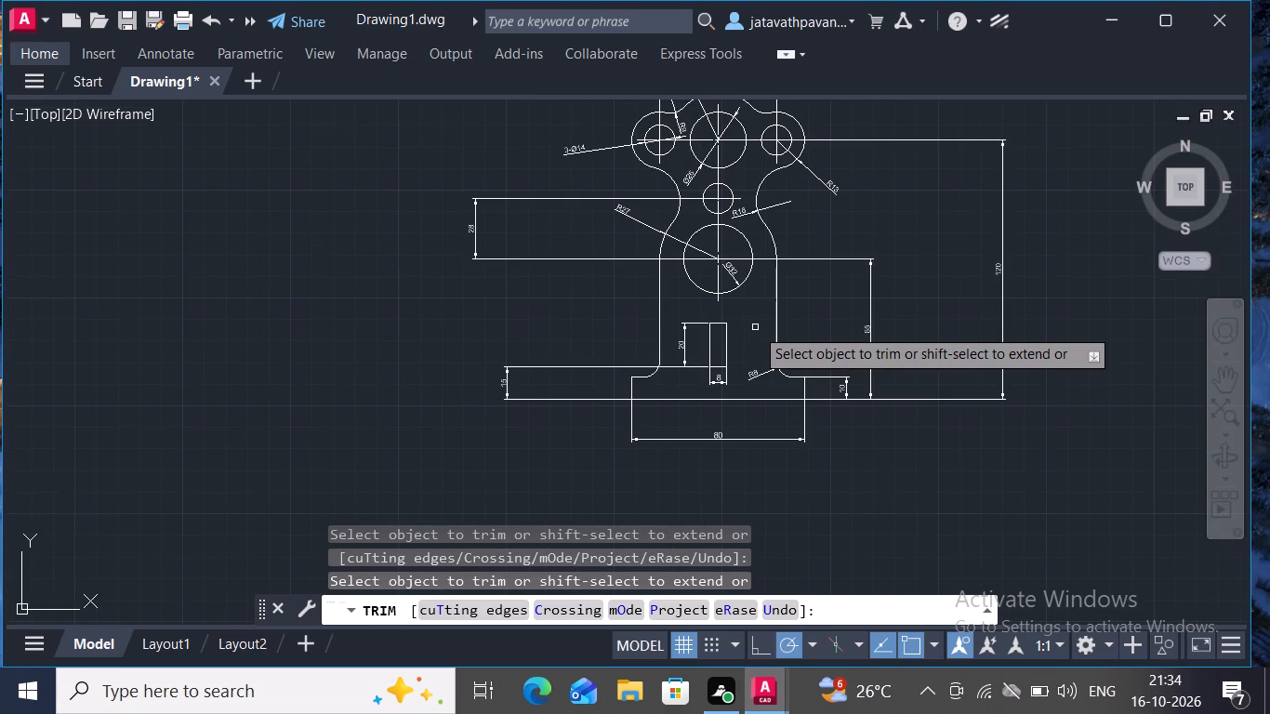
click(1236, 379)
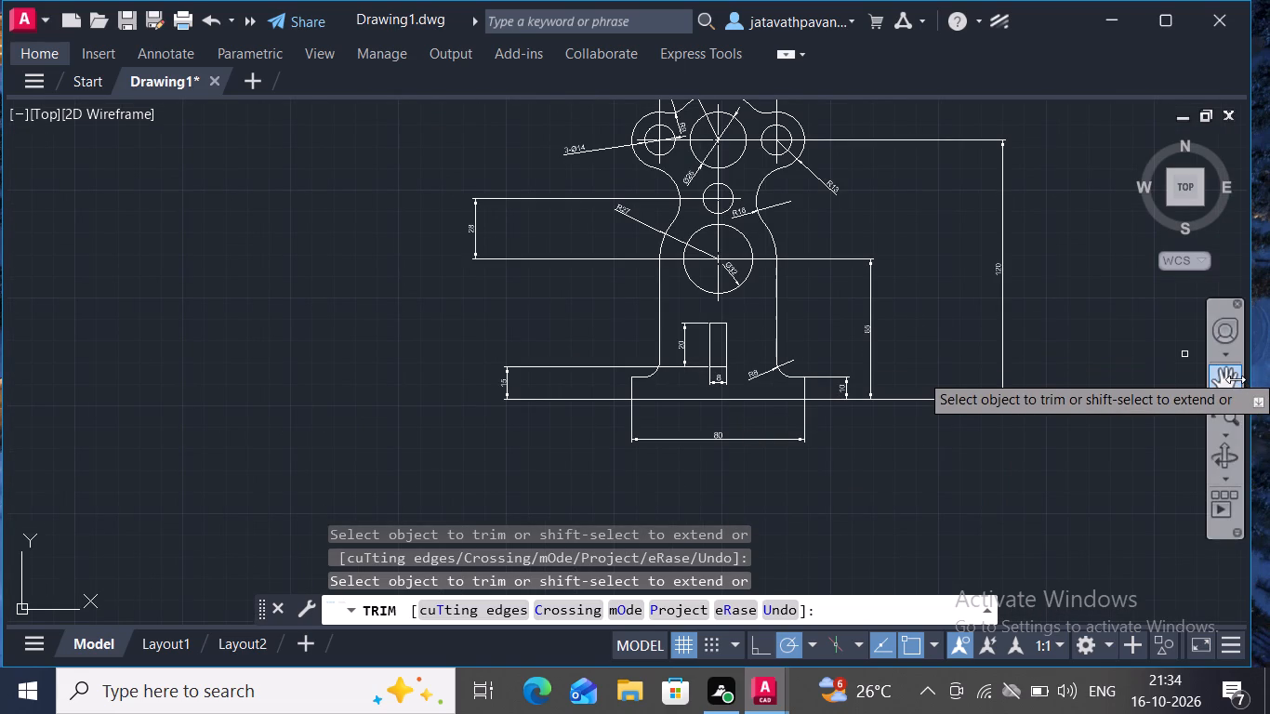
drag(1236, 379, 1125, 348)
drag(1125, 348, 1066, 350)
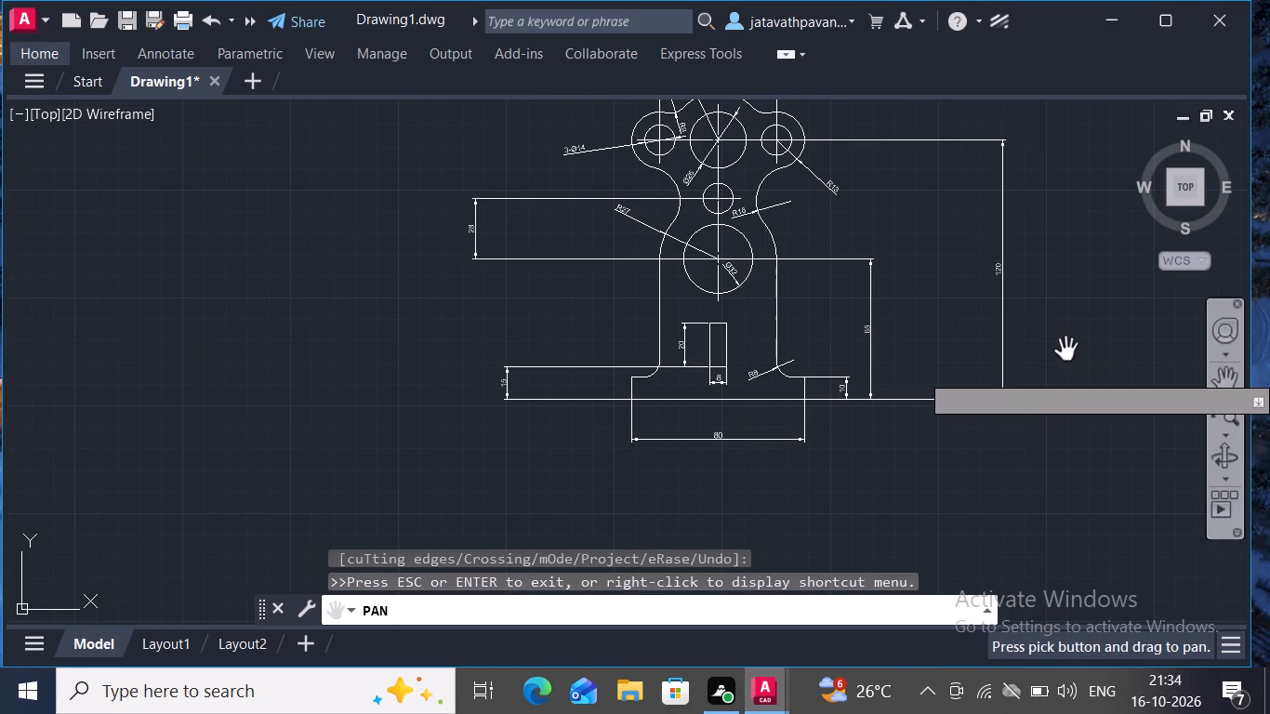
drag(1066, 350, 277, 308)
drag(277, 308, 117, 380)
drag(117, 380, 572, 352)
key(Escape)
key(Escape)
key(Escape)
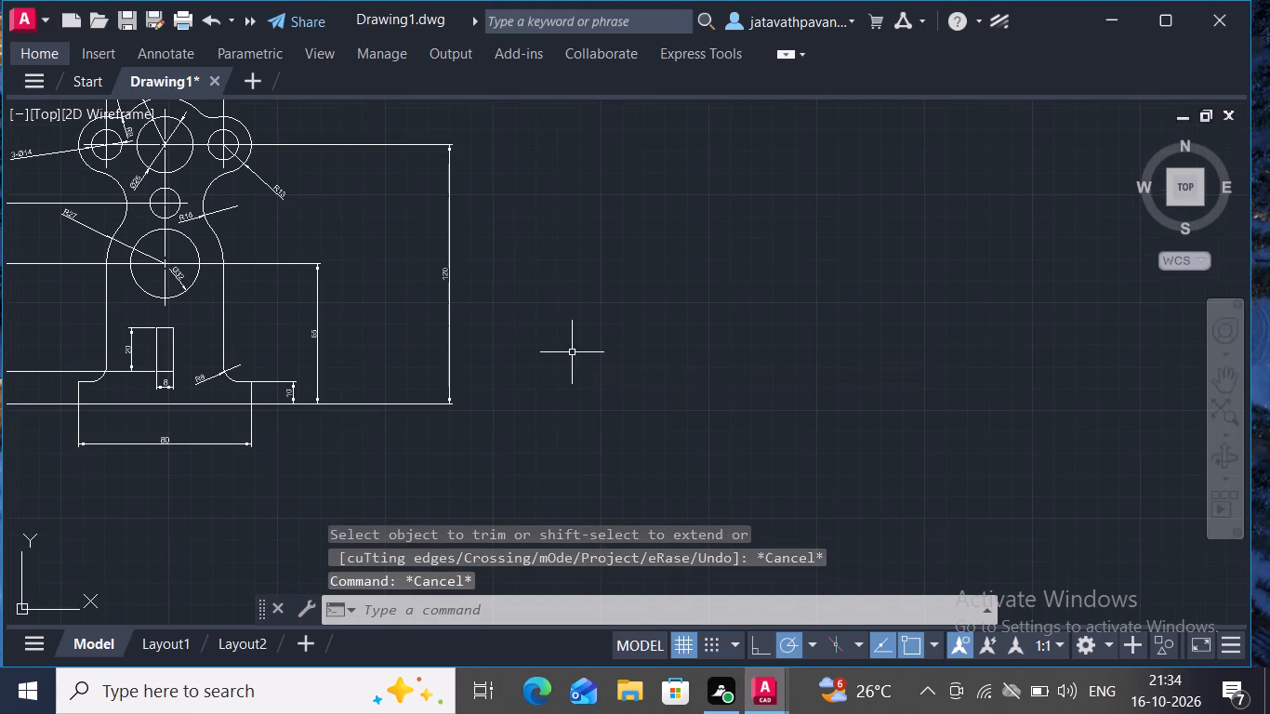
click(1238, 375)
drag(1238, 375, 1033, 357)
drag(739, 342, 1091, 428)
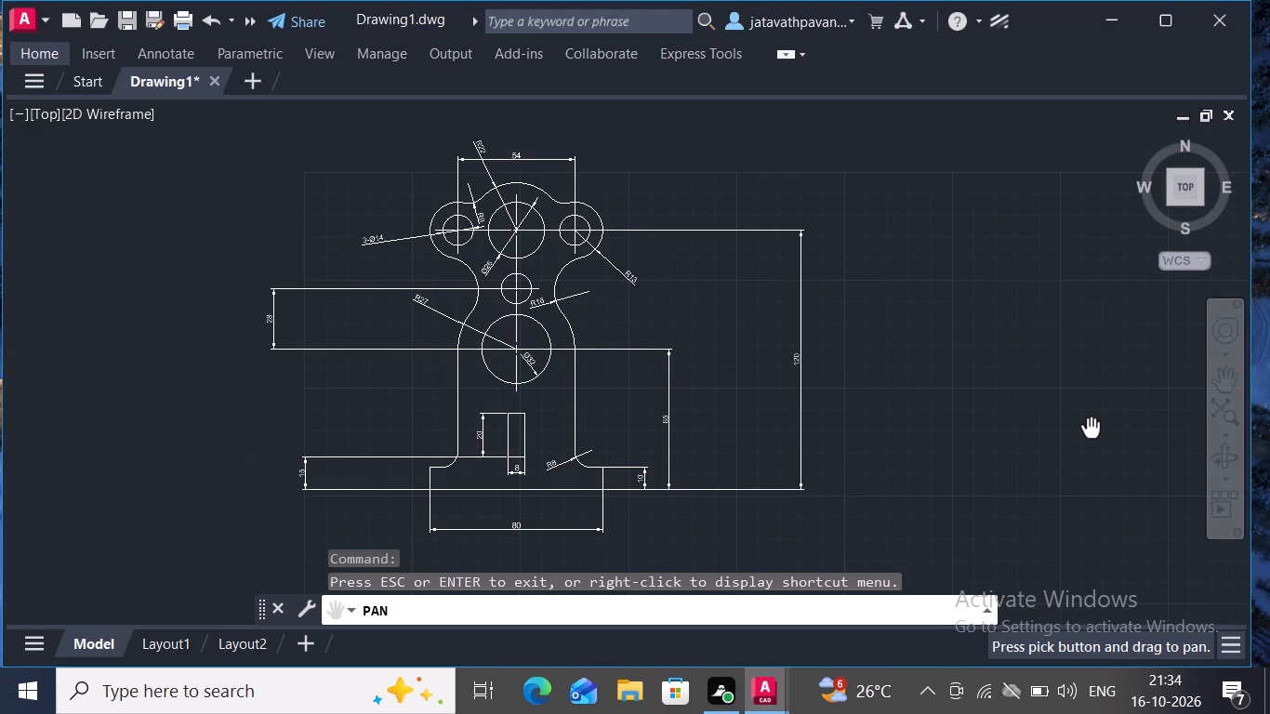
Remove the two Upper lug circular housing drawings from the recent documents list.
drag(1091, 428, 1091, 427)
key(Escape)
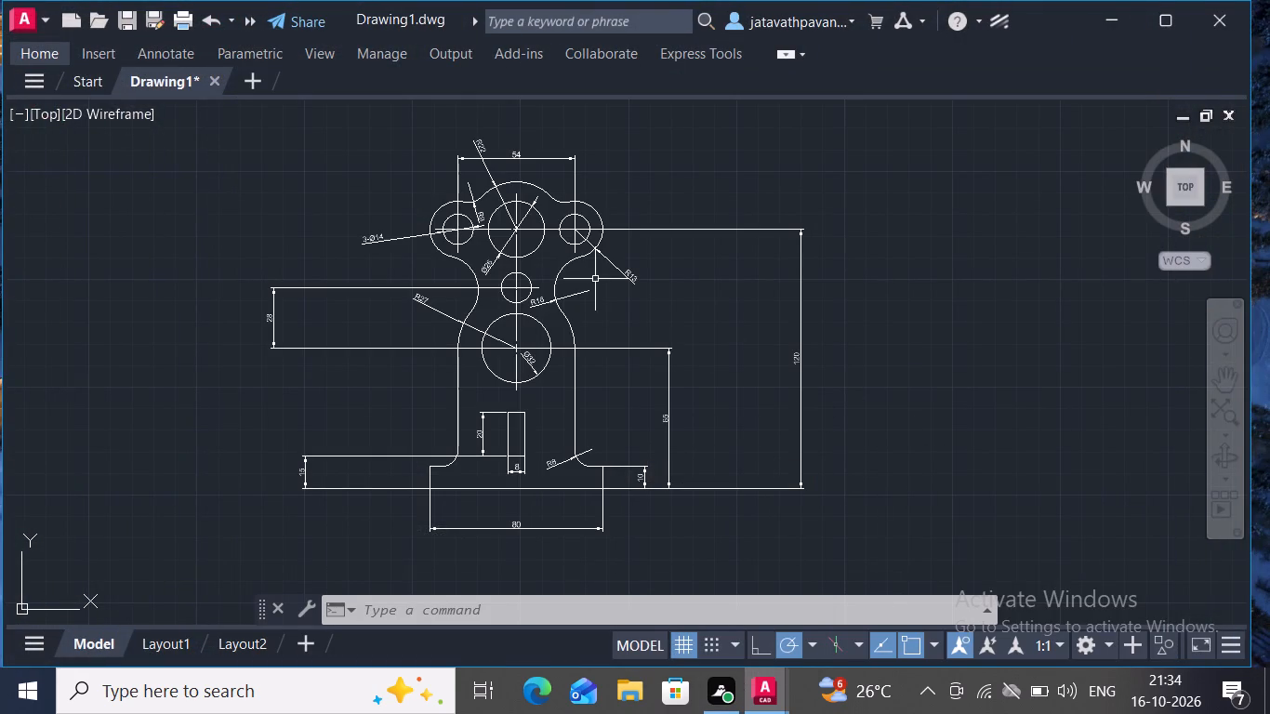
click(46, 20)
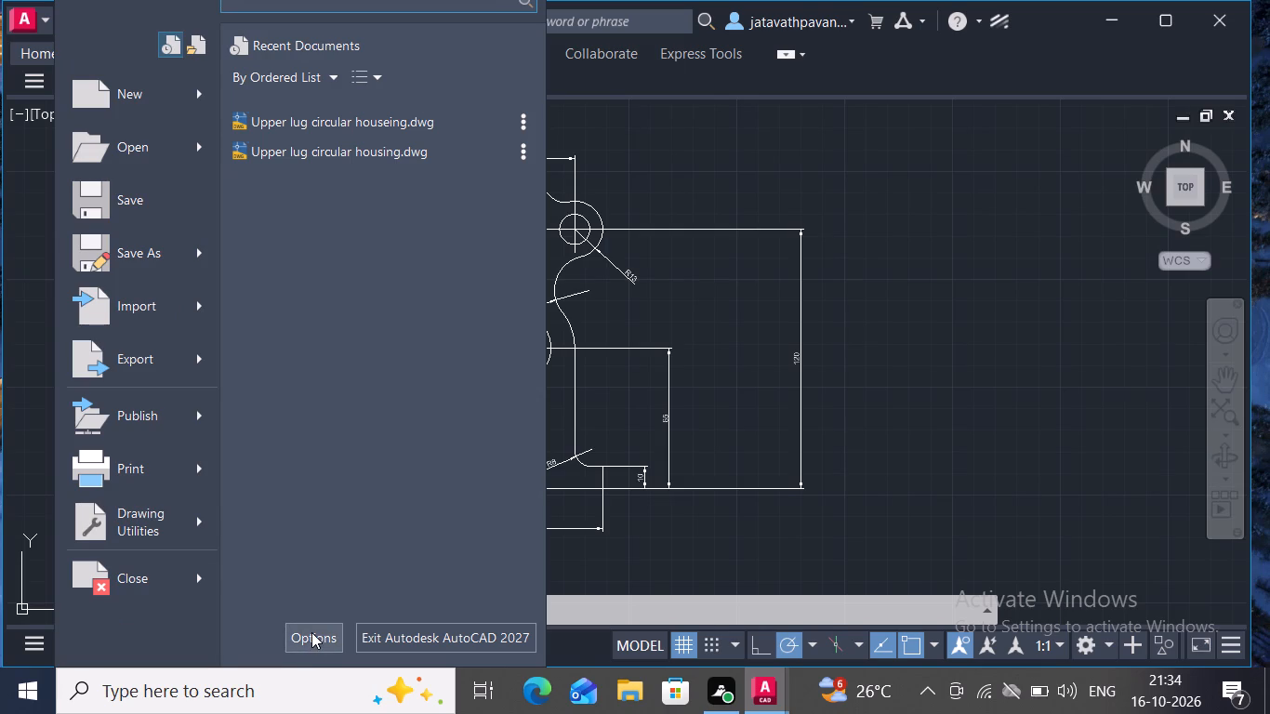
click(525, 151)
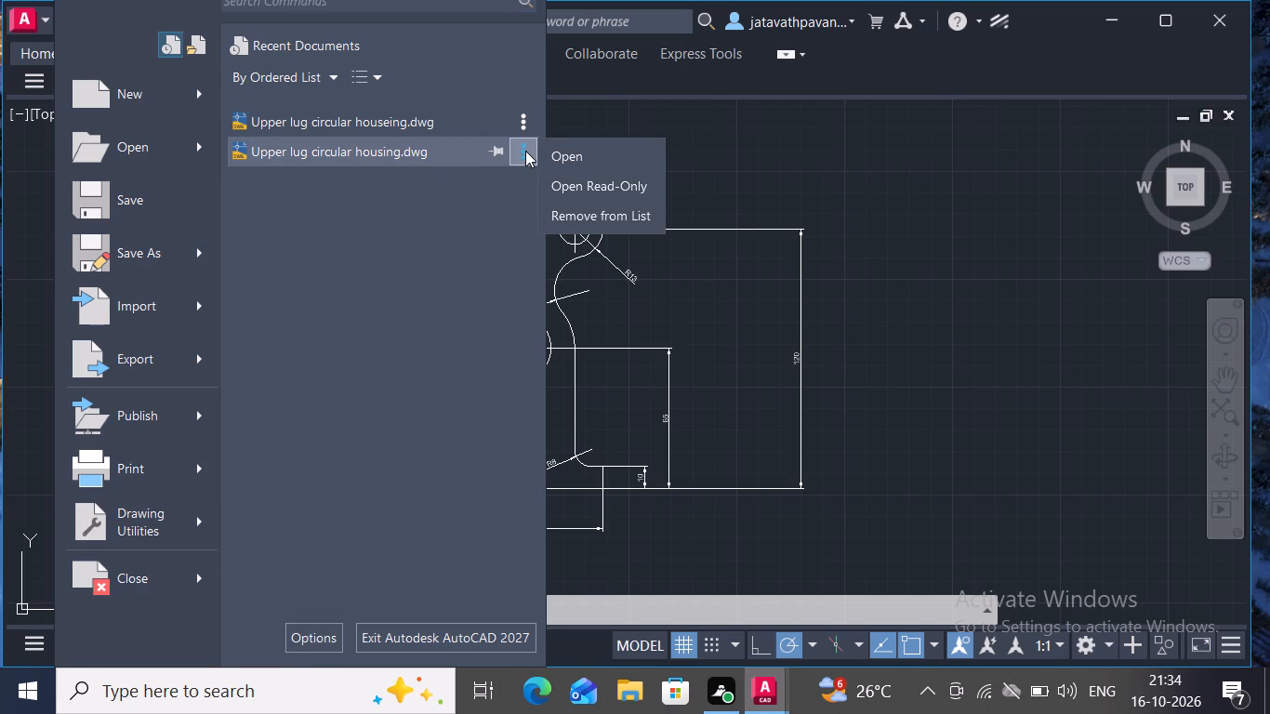
click(575, 212)
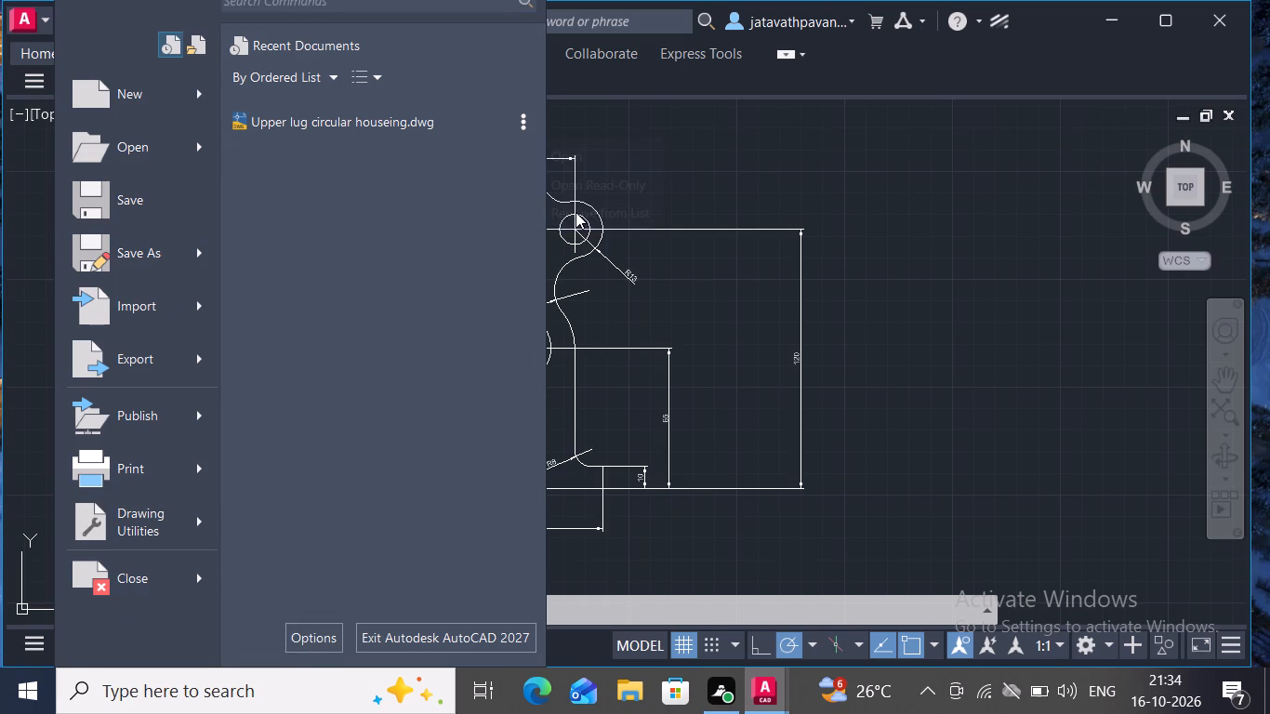
click(521, 121)
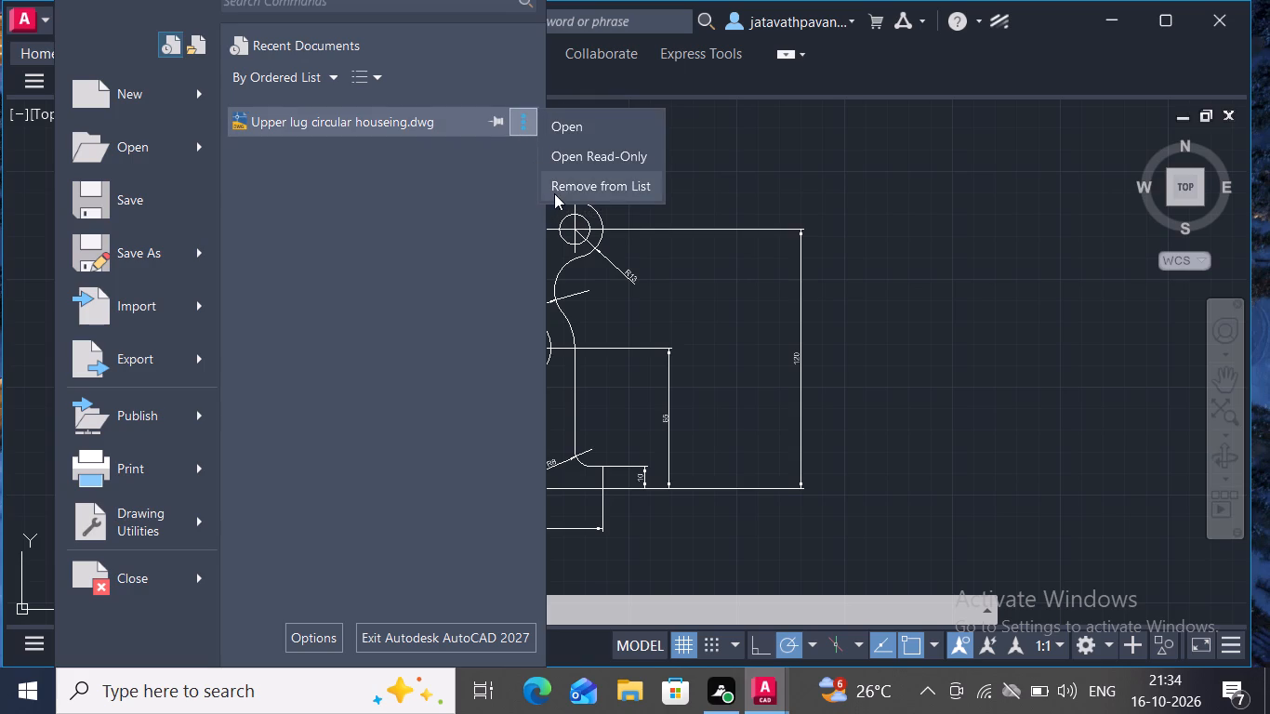
click(558, 186)
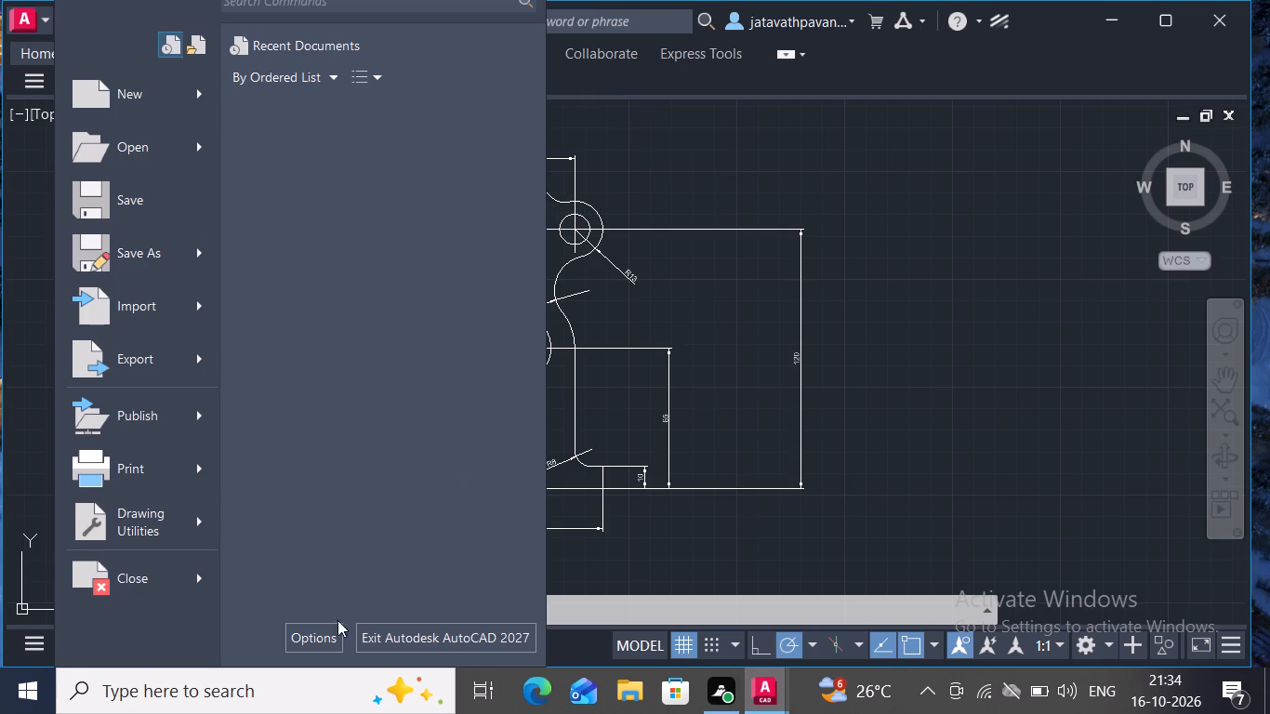
Set the Log File Location in the program options to the Desktop's New folder, and apply the change.
click(316, 639)
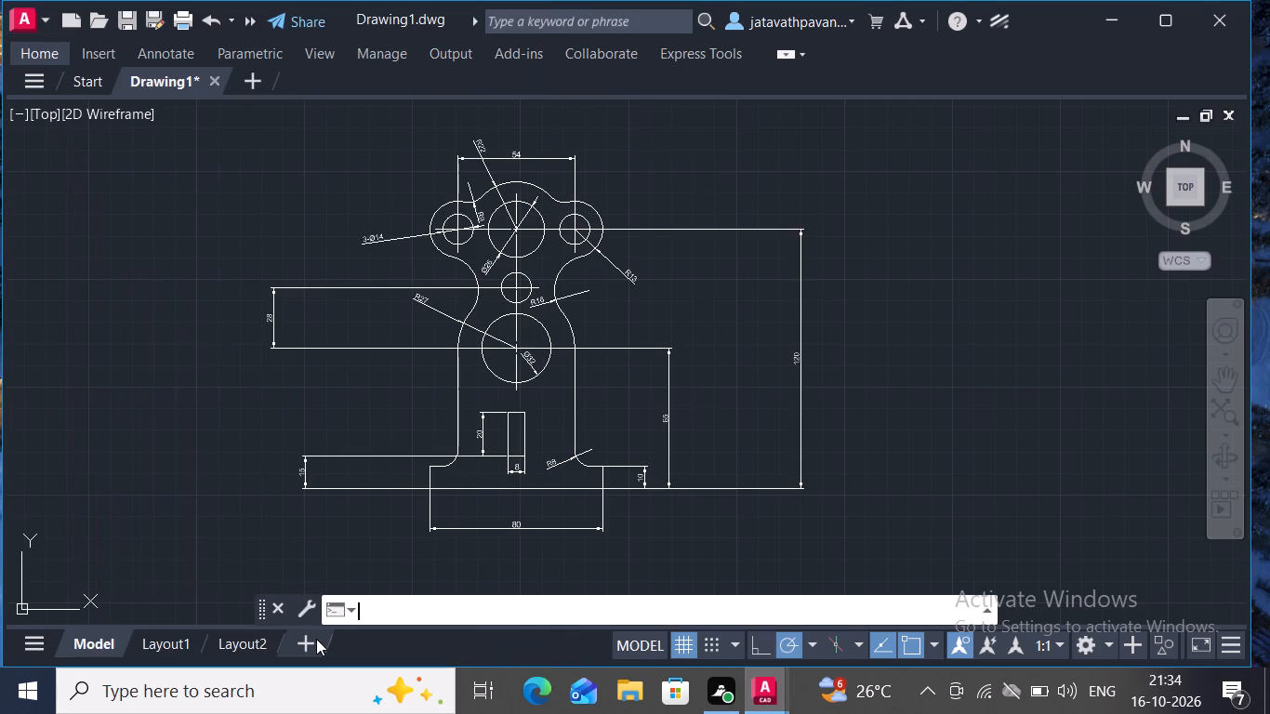
scroll(417, 403, right, 1)
scroll(417, 403, left, 1)
scroll(417, 403, down, 1)
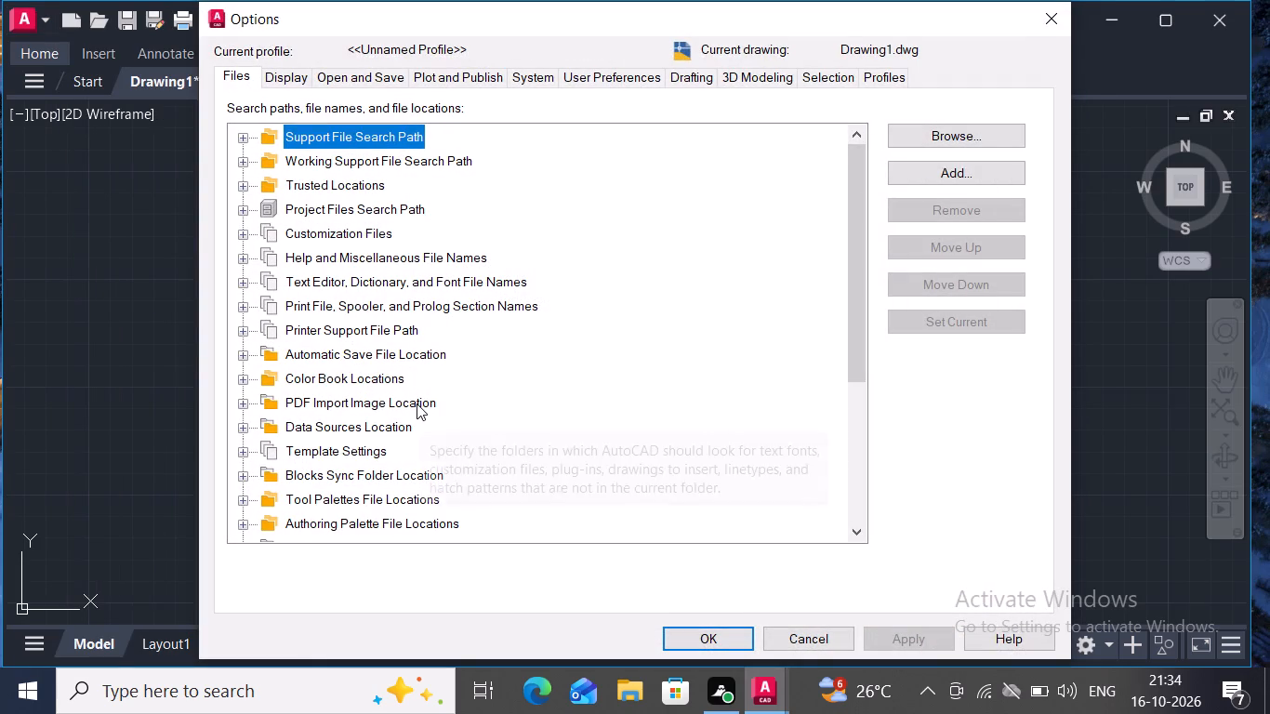
scroll(417, 403, up, 1)
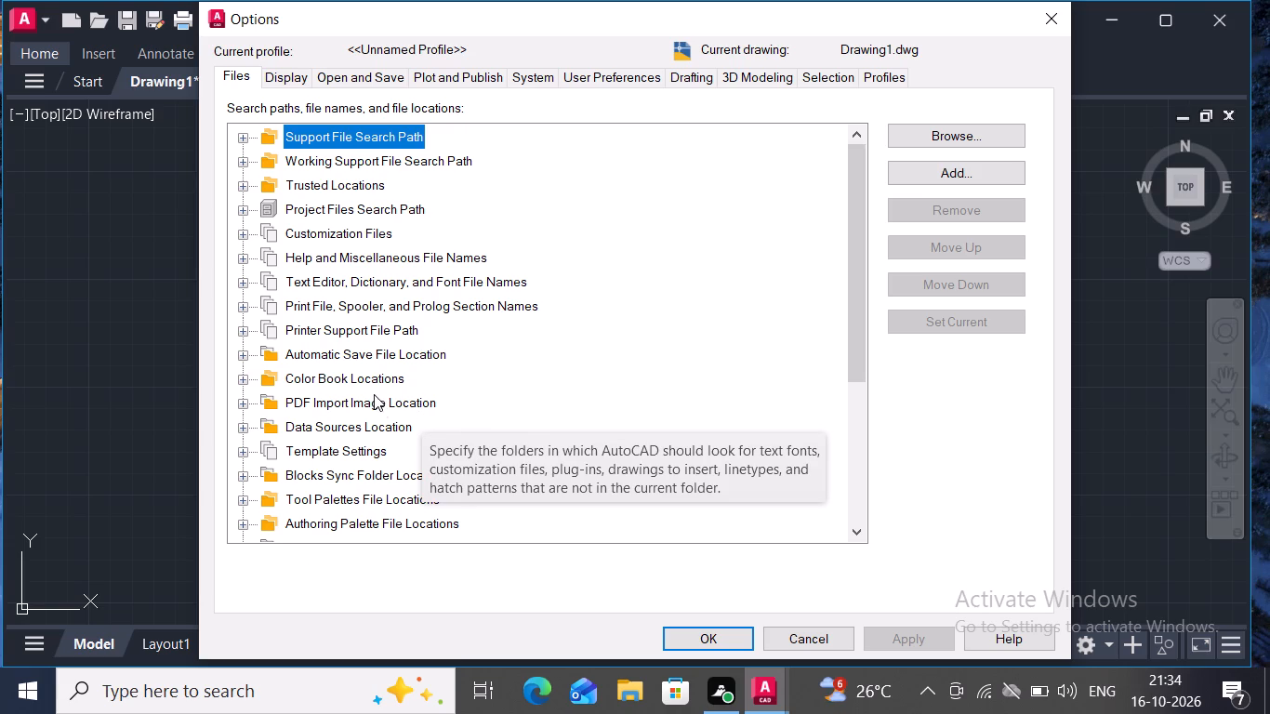
scroll(374, 394, down, 2)
scroll(374, 394, up, 1)
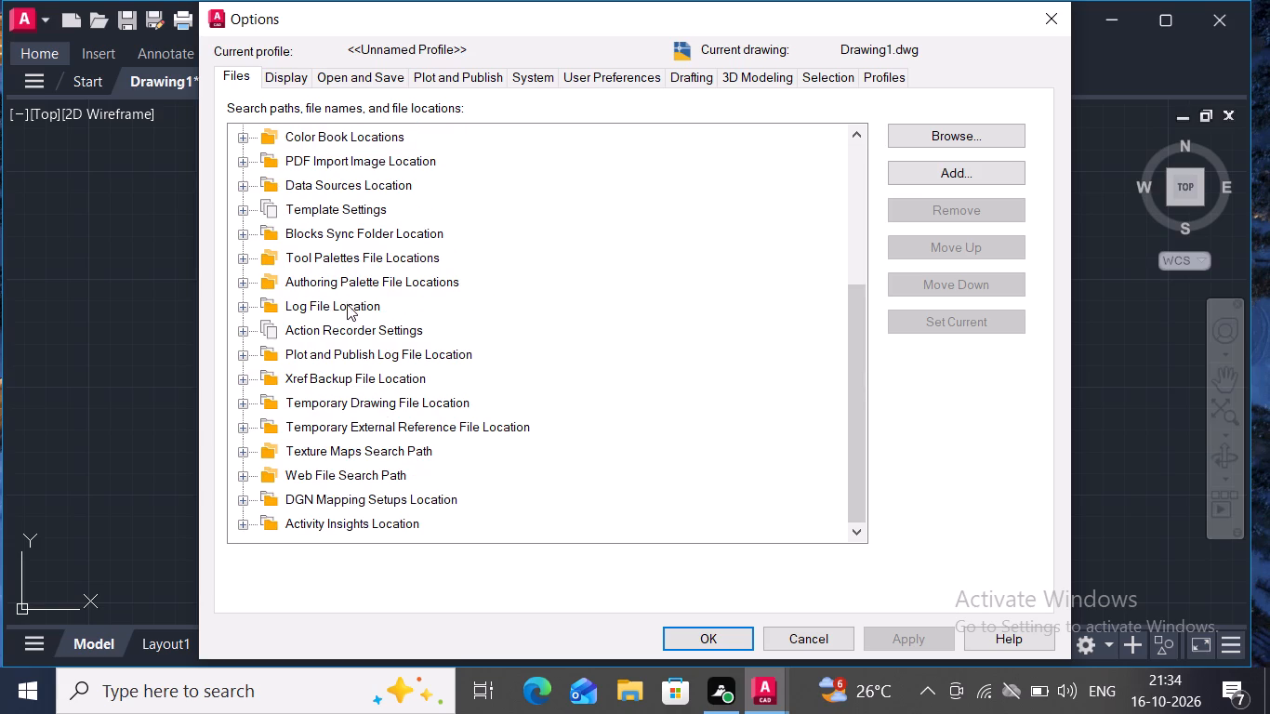
double_click(346, 302)
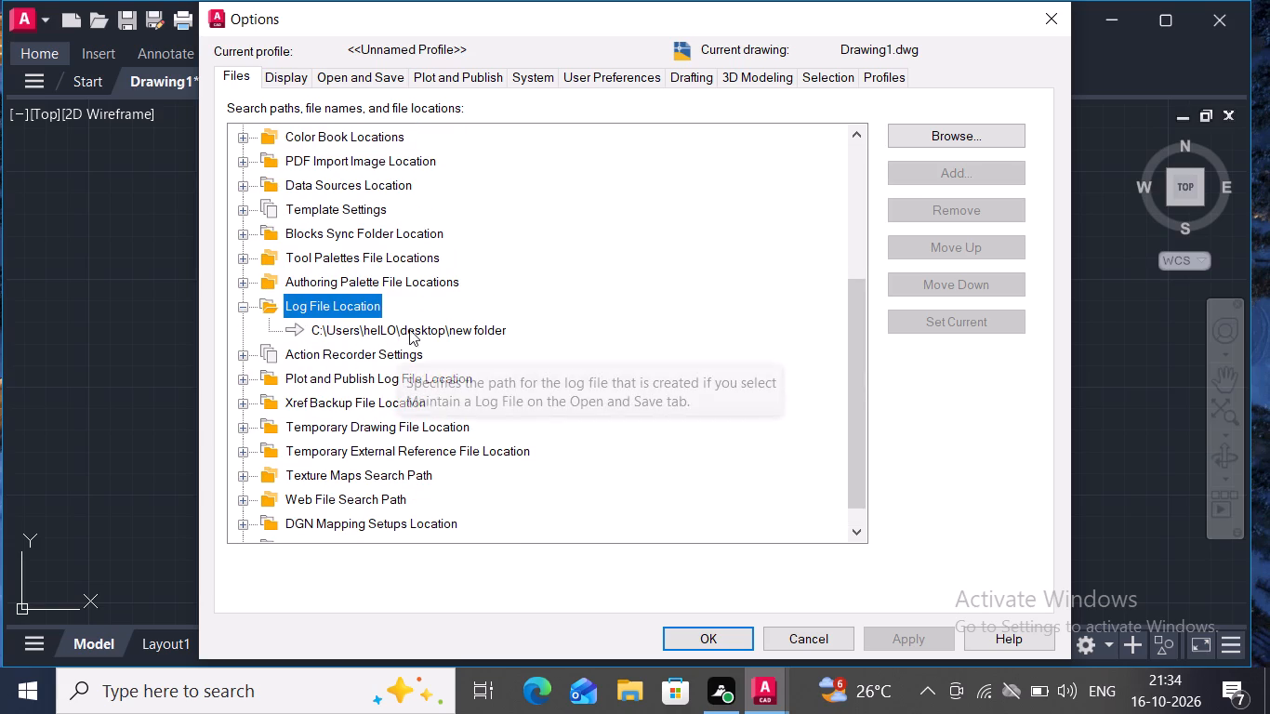
double_click(413, 329)
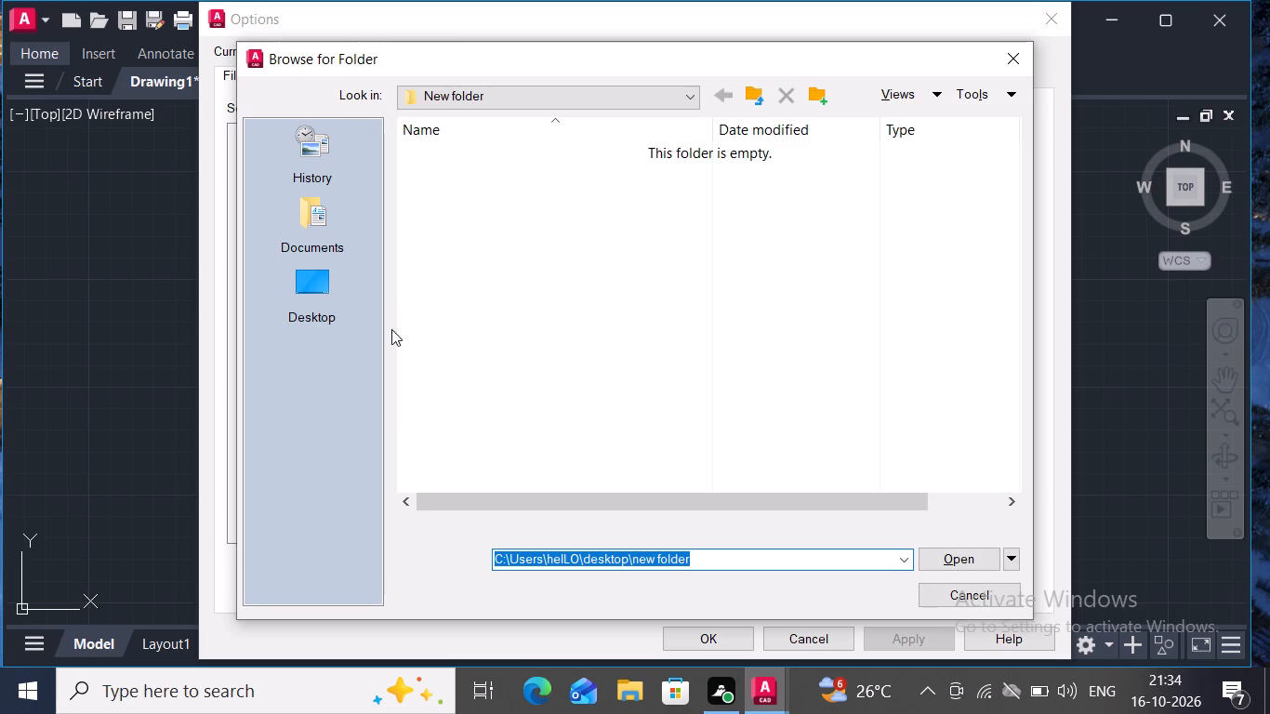
click(316, 294)
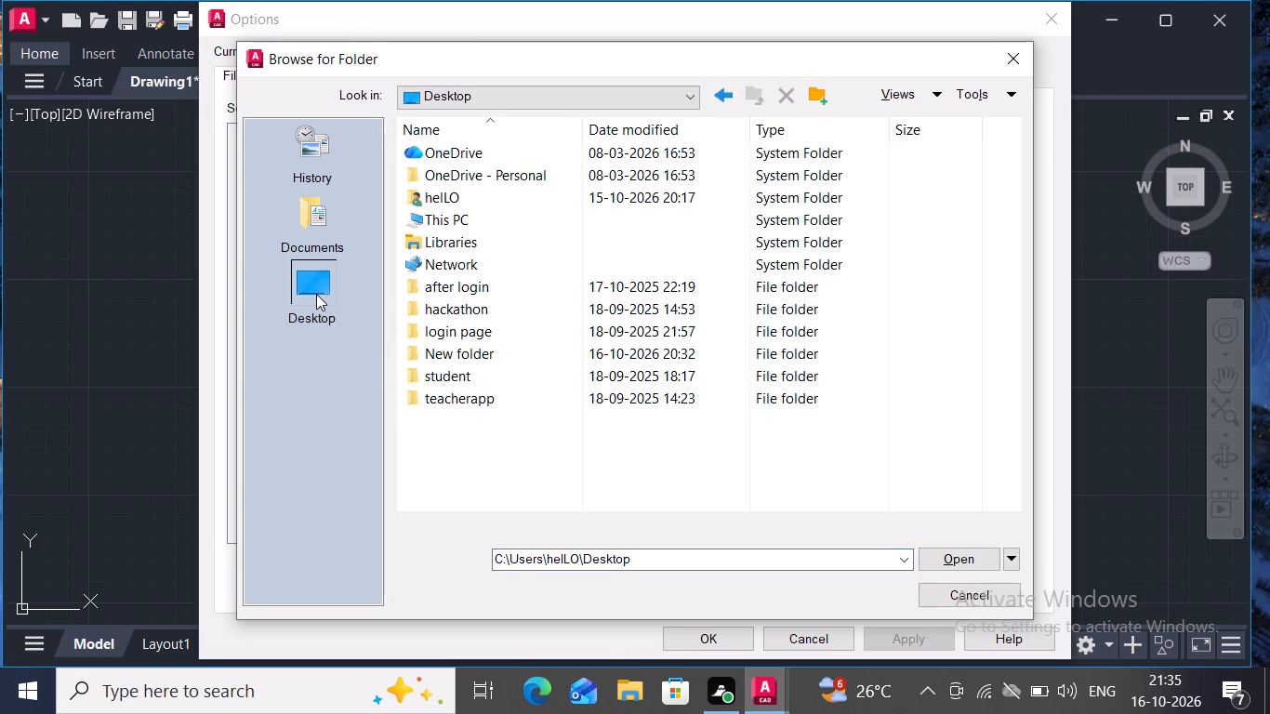
click(450, 356)
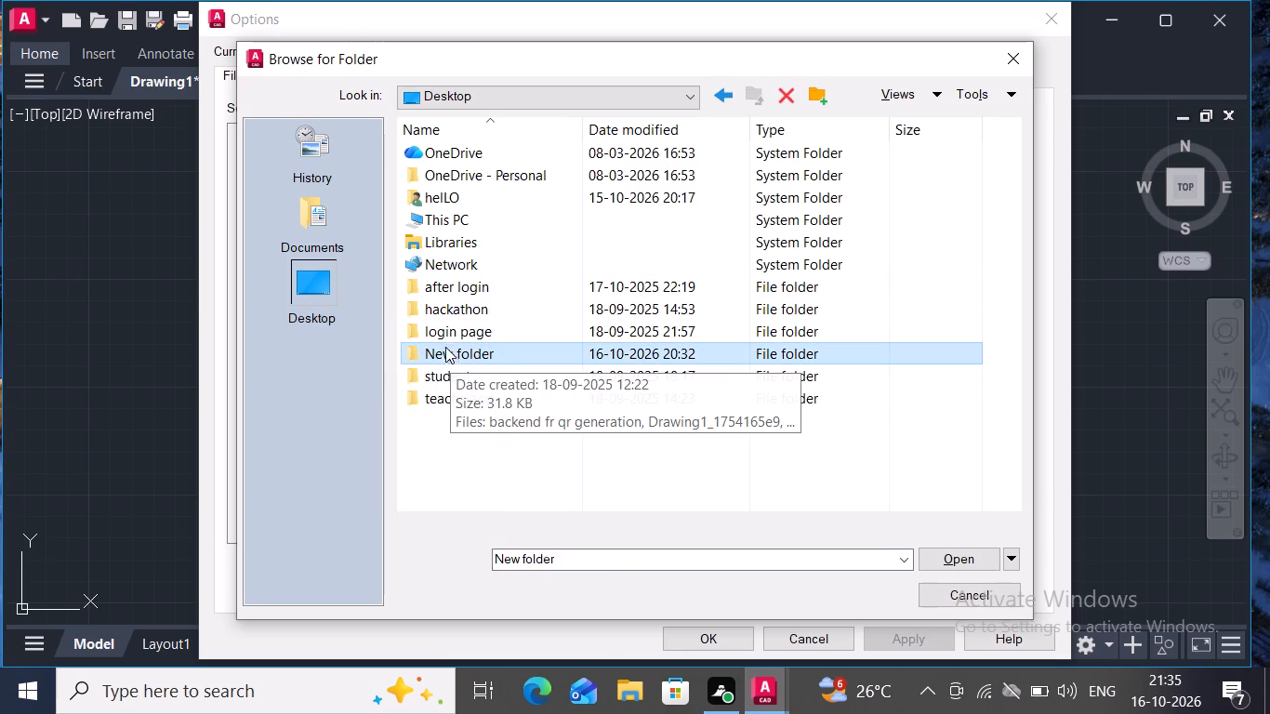
double_click(528, 353)
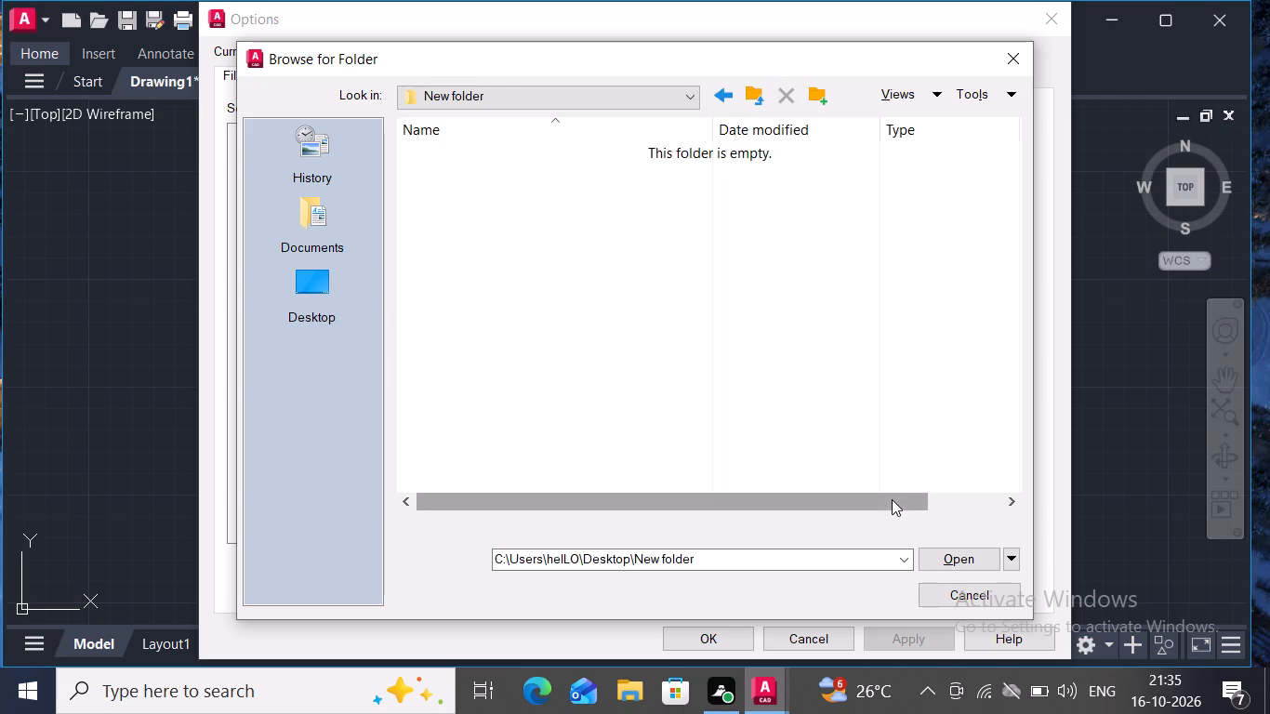
click(938, 550)
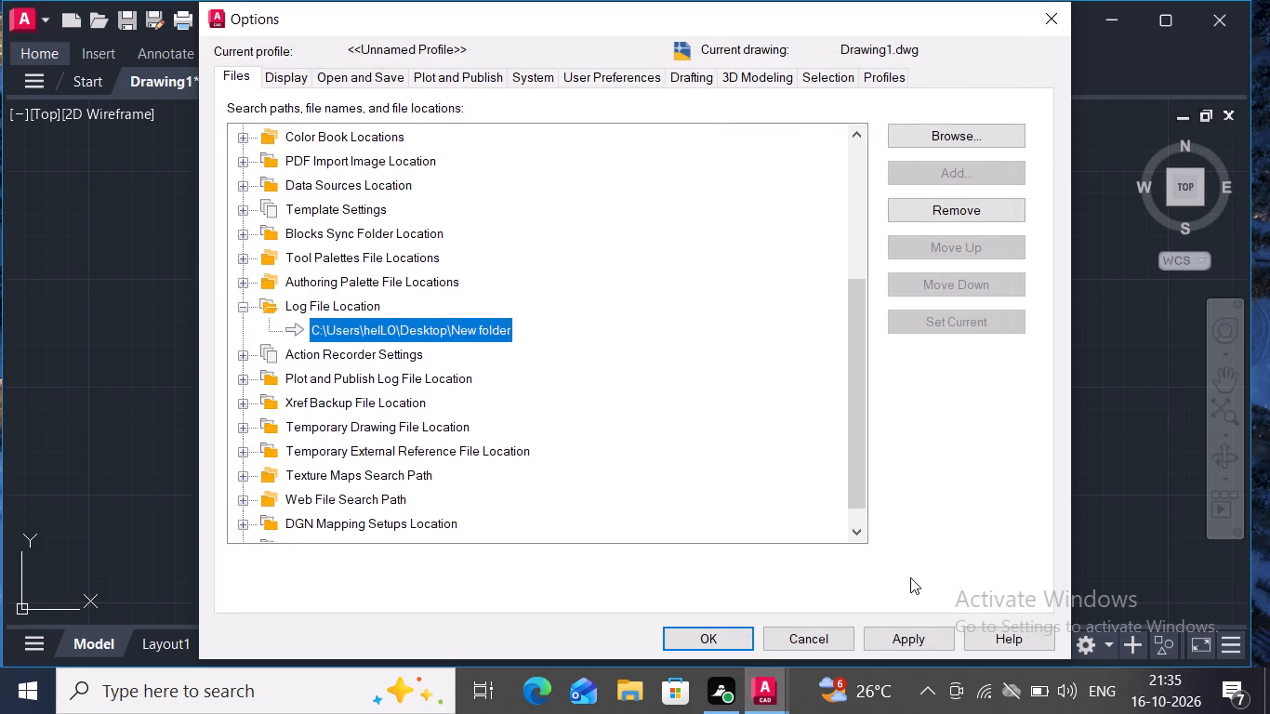
click(906, 633)
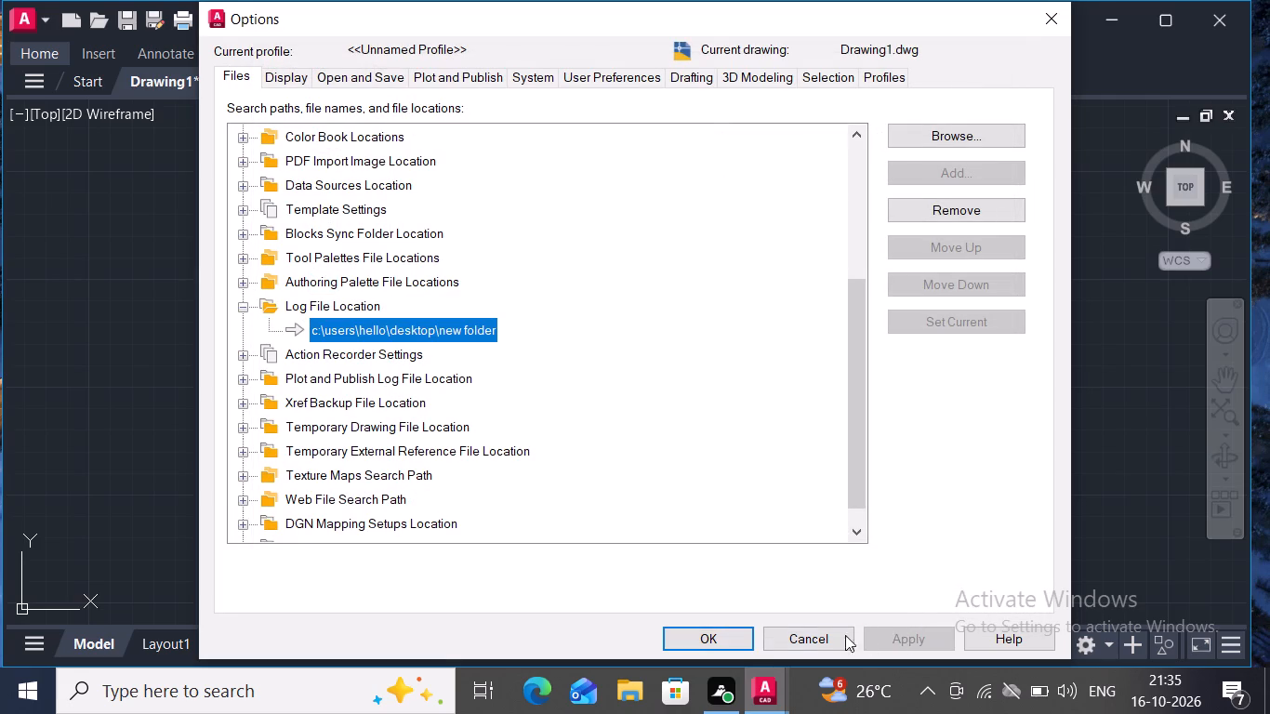
click(730, 635)
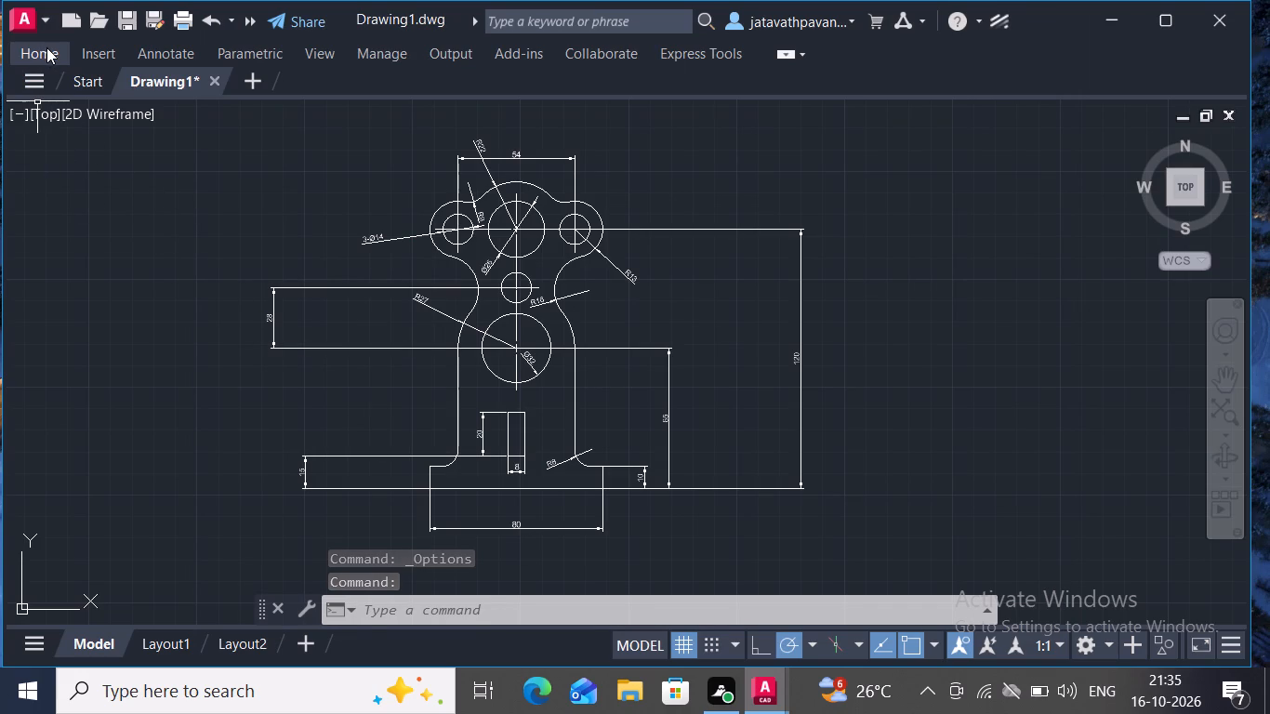
Save the drawing in the Documents folder as Slotted base bracket.dwg.
click(44, 17)
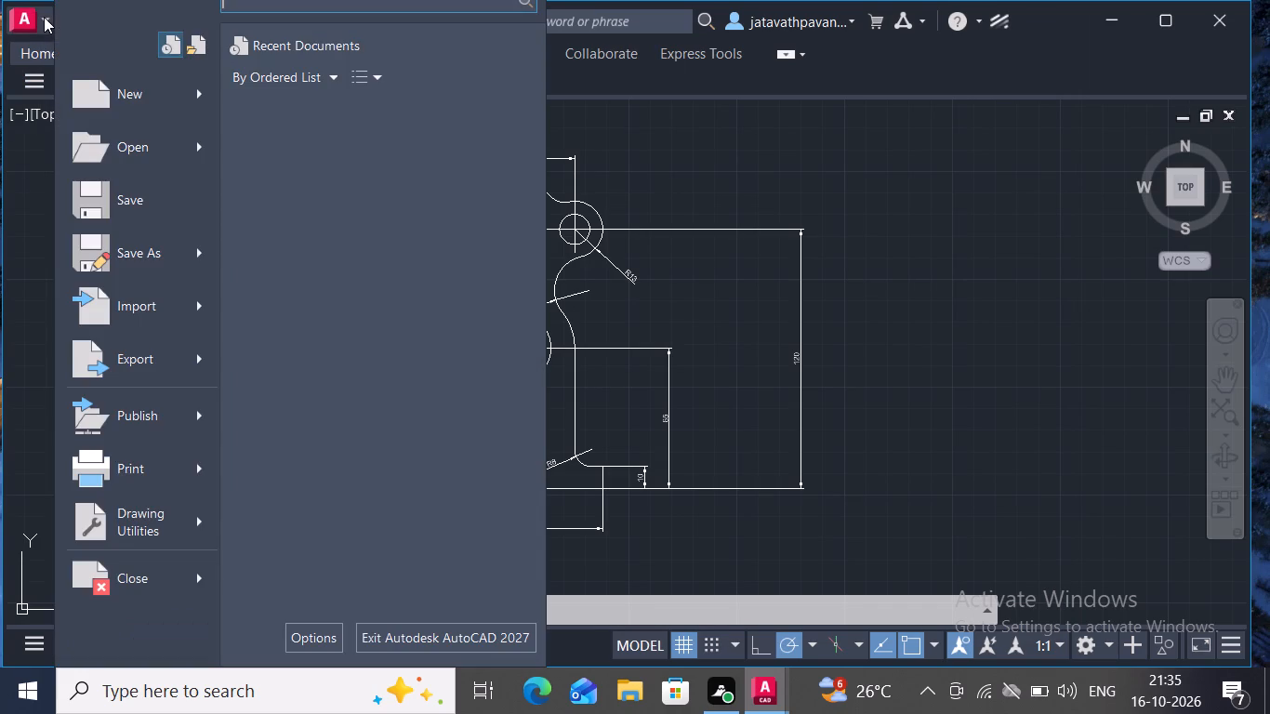
click(113, 189)
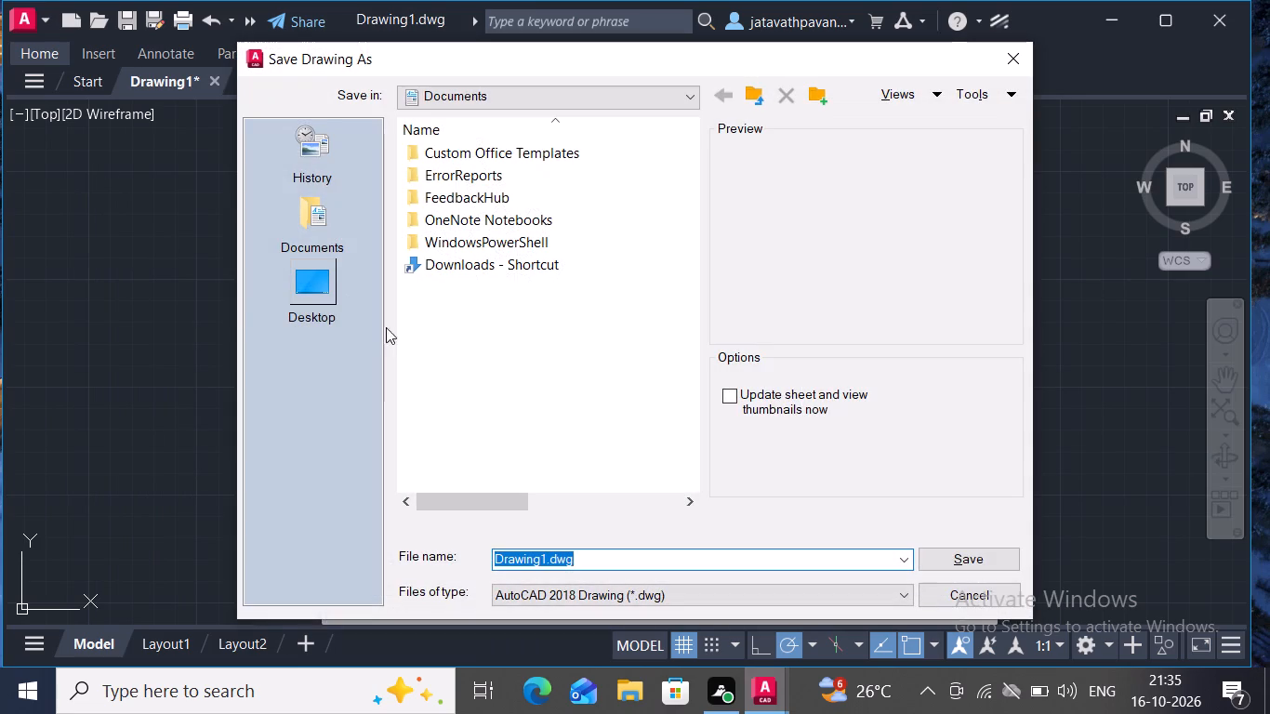
click(580, 556)
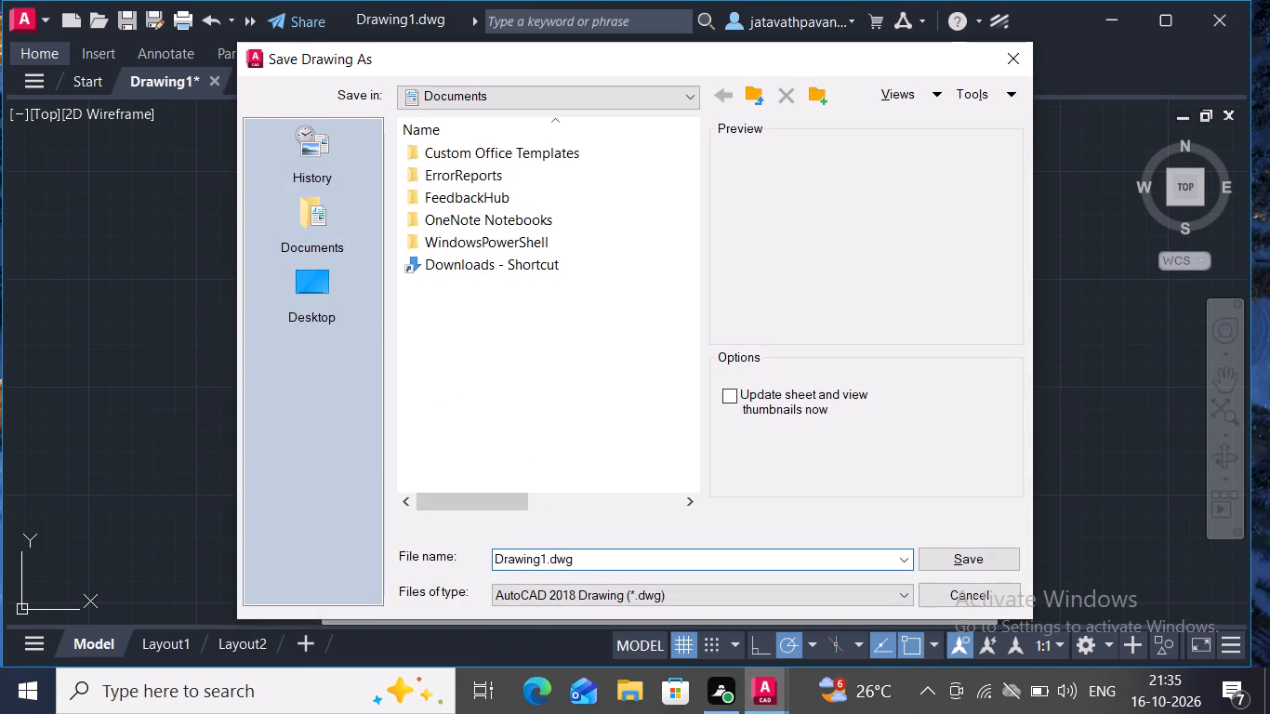
key(BackSpace)
key(BackSpace)
key(BackSpace)
key(BackSpace)
key(BackSpace)
key(BackSpace)
key(BackSpace)
key(BackSpace)
key(BackSpace)
key(BackSpace)
key(BackSpace)
key(BackSpace)
key(BackSpace)
key(BackSpace)
key(BackSpace)
key(BackSpace)
key(BackSpace)
key(BackSpace)
key(BackSpace)
key(BackSpace)
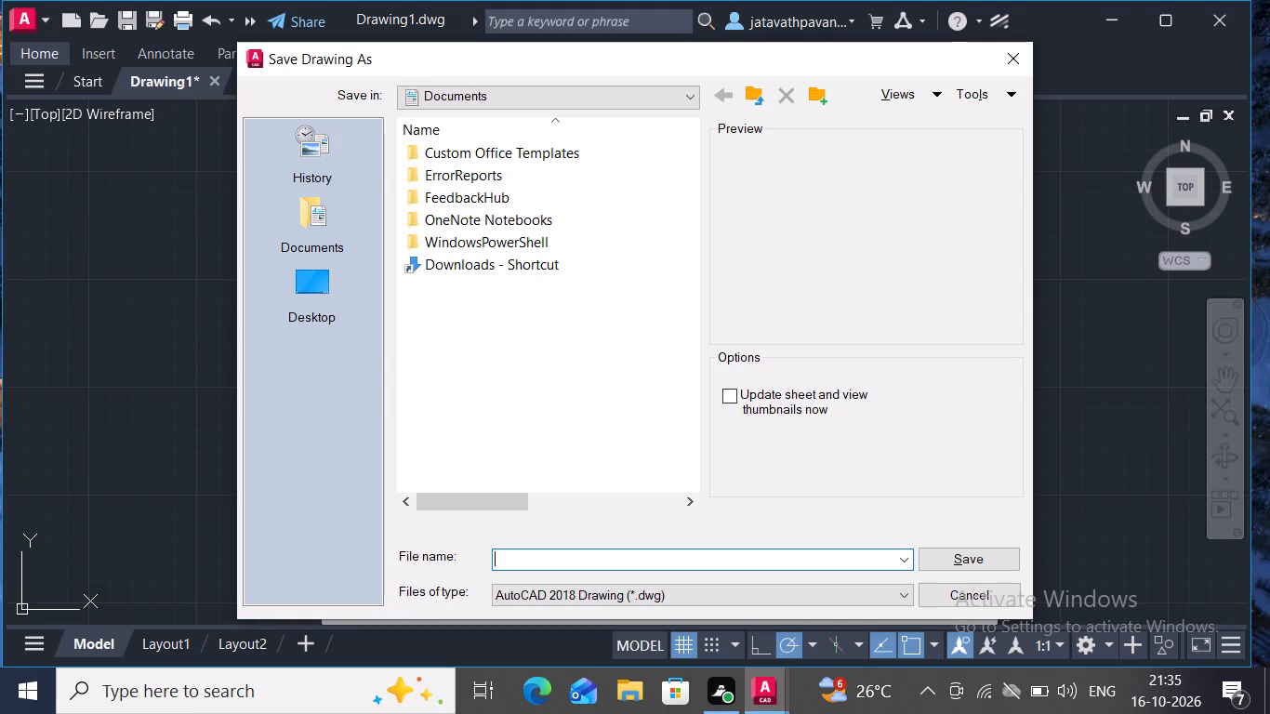
key(s)
key(o)
key(BackSpace)
key(BackSpace)
key(shift+s)
text(lotted)
key(space)
text(base)
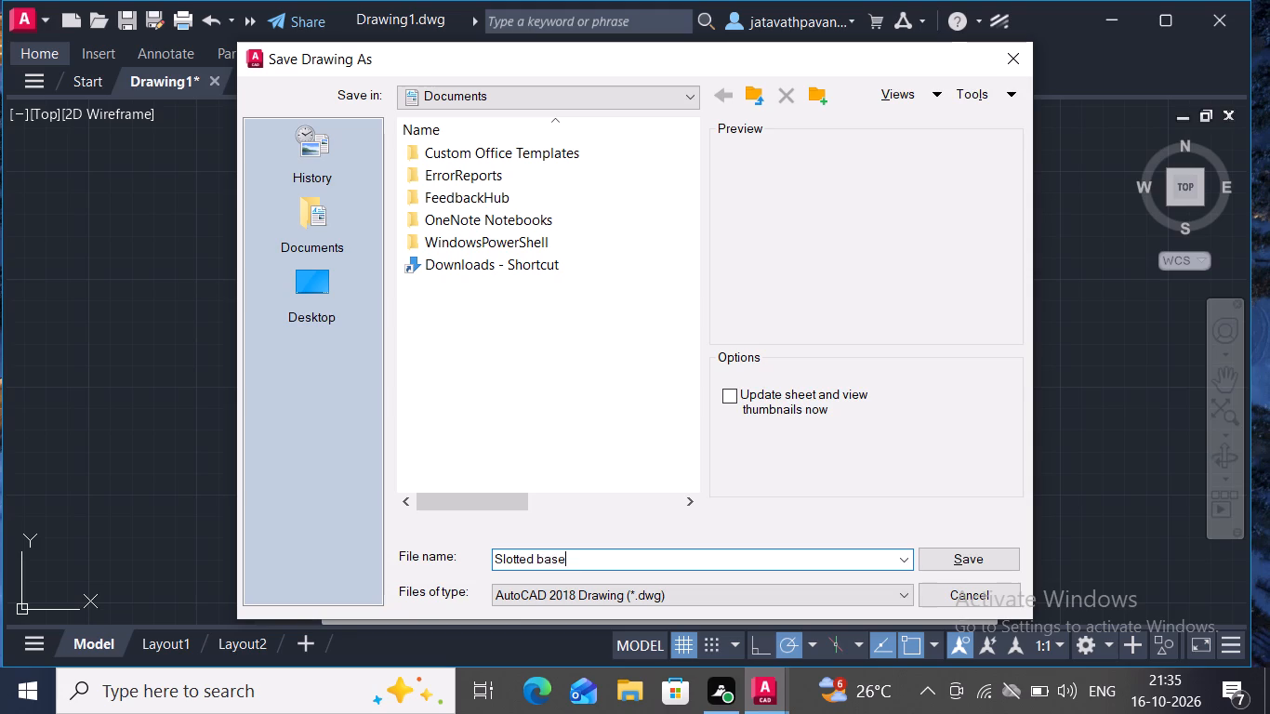
key(space)
text(bracket)
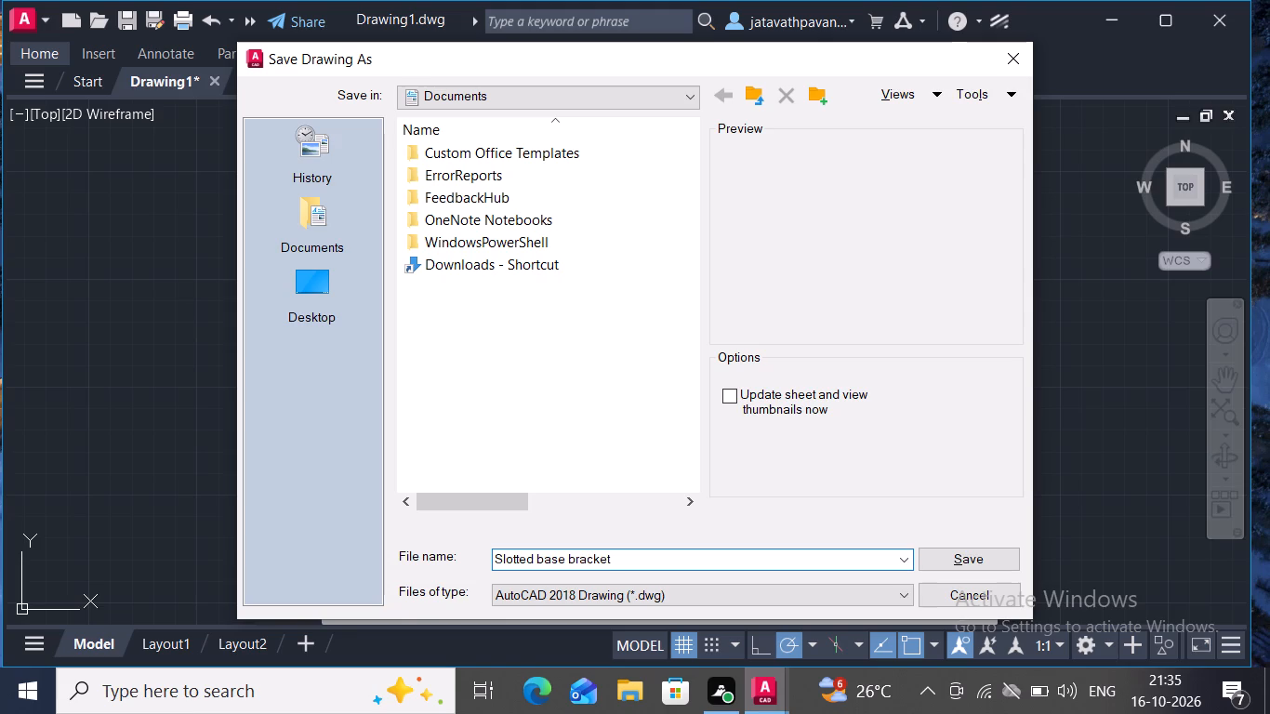
key(period)
key(d)
text(wg)
click(956, 559)
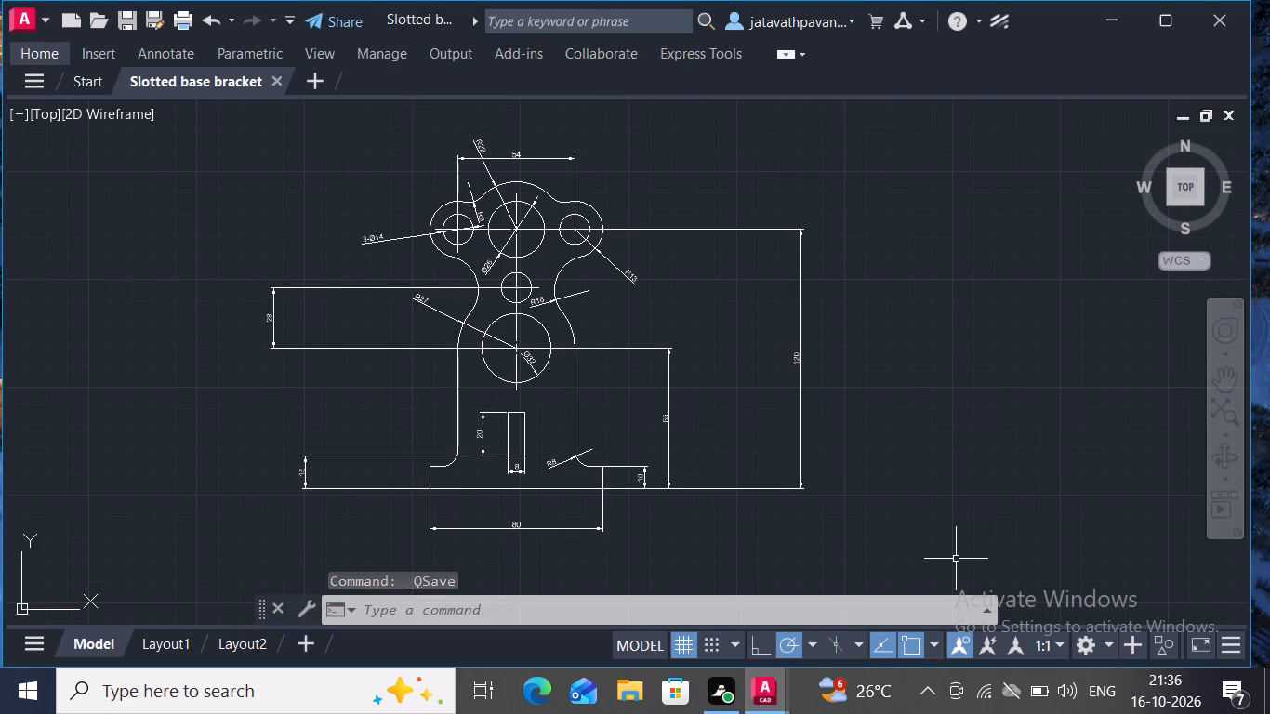
Set up a plot with the AutoCAD PDF (High Quality Print).pc3 plotter and the Grayscale.ctb plot style table assigned to all layouts.
click(181, 18)
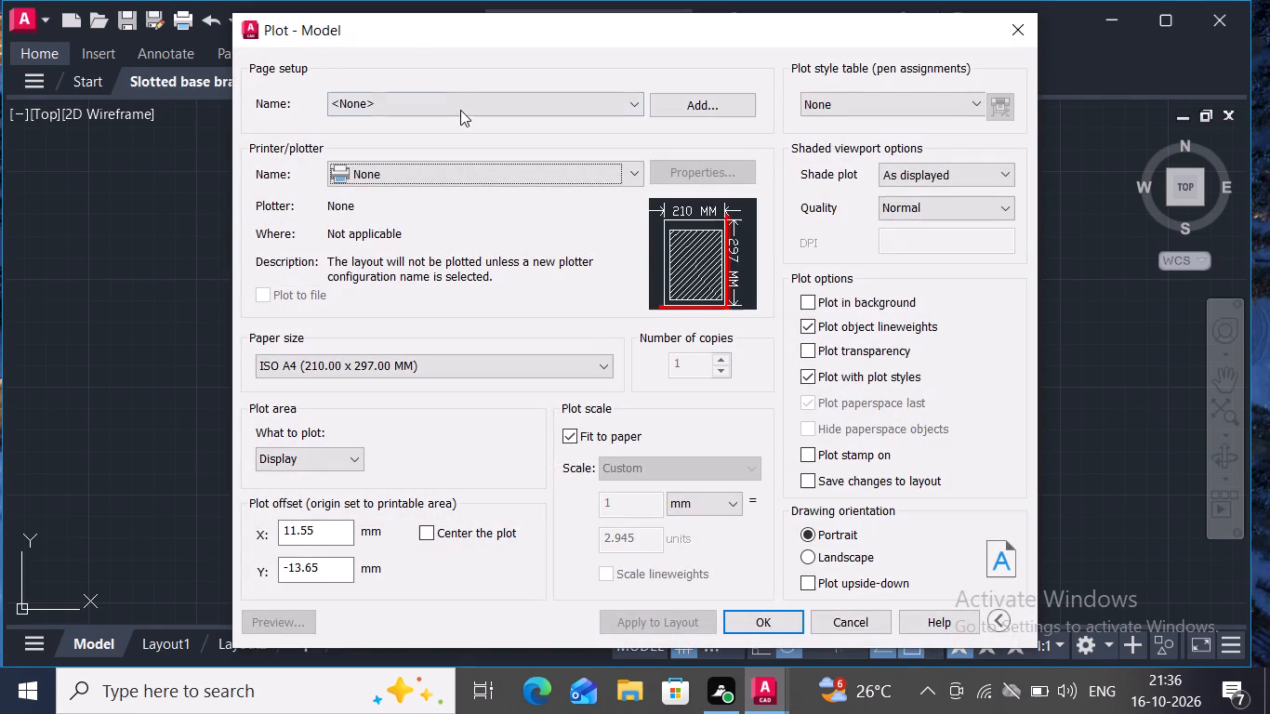
click(460, 172)
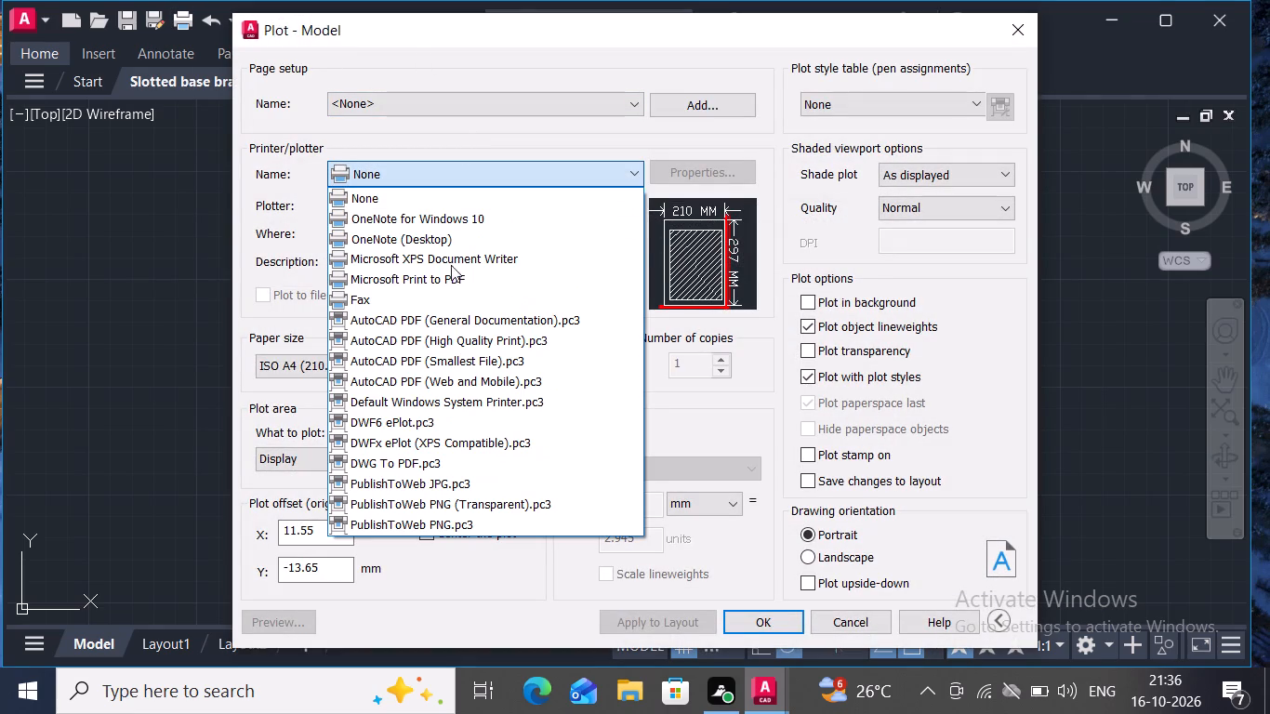
click(481, 339)
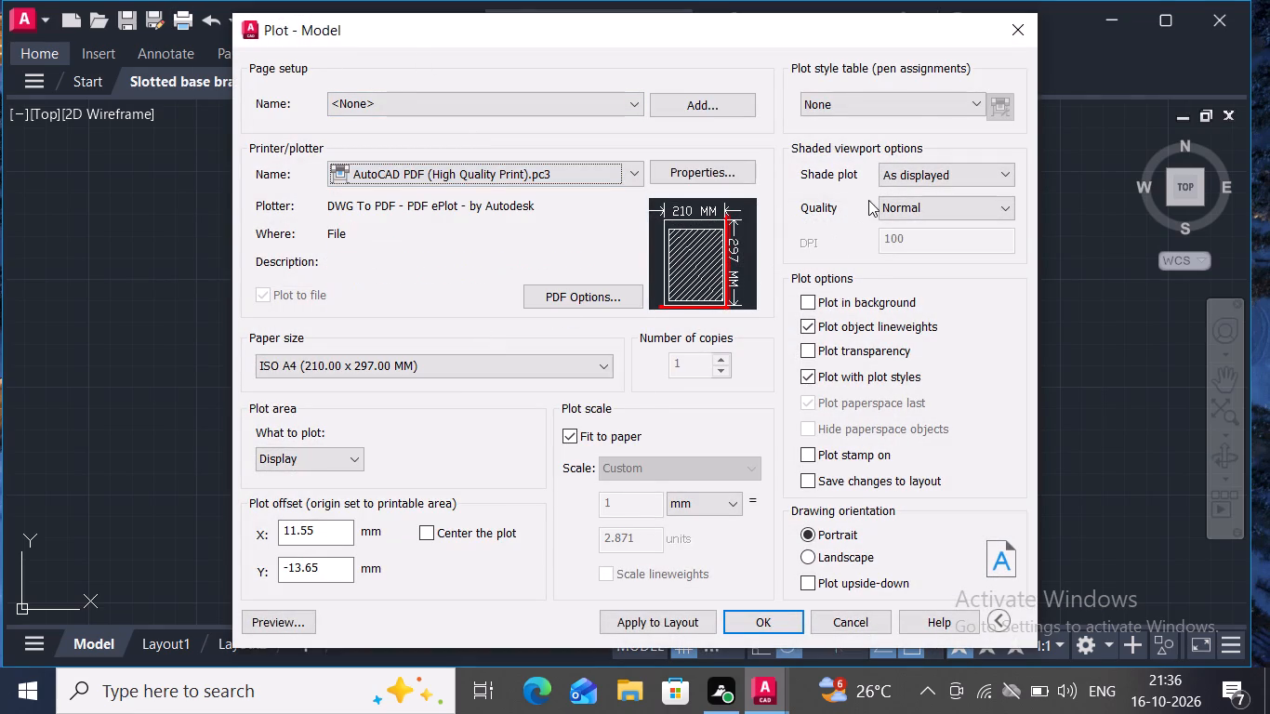
click(903, 105)
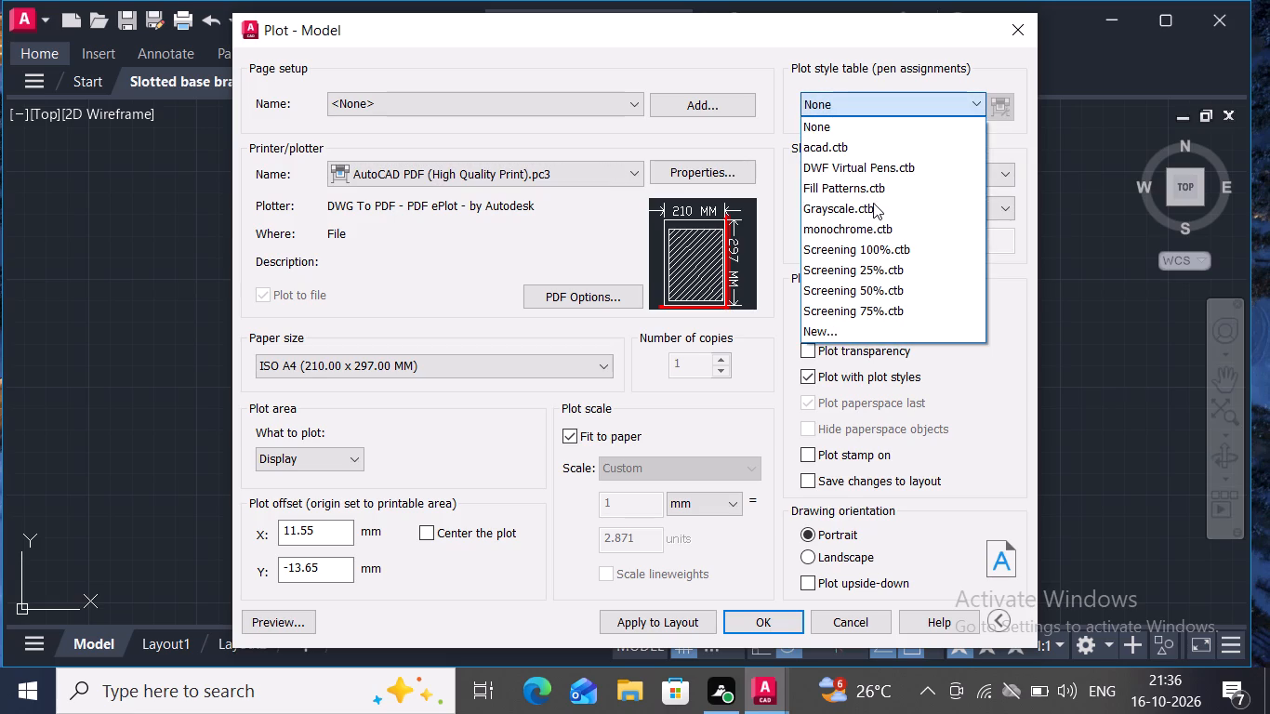
click(872, 203)
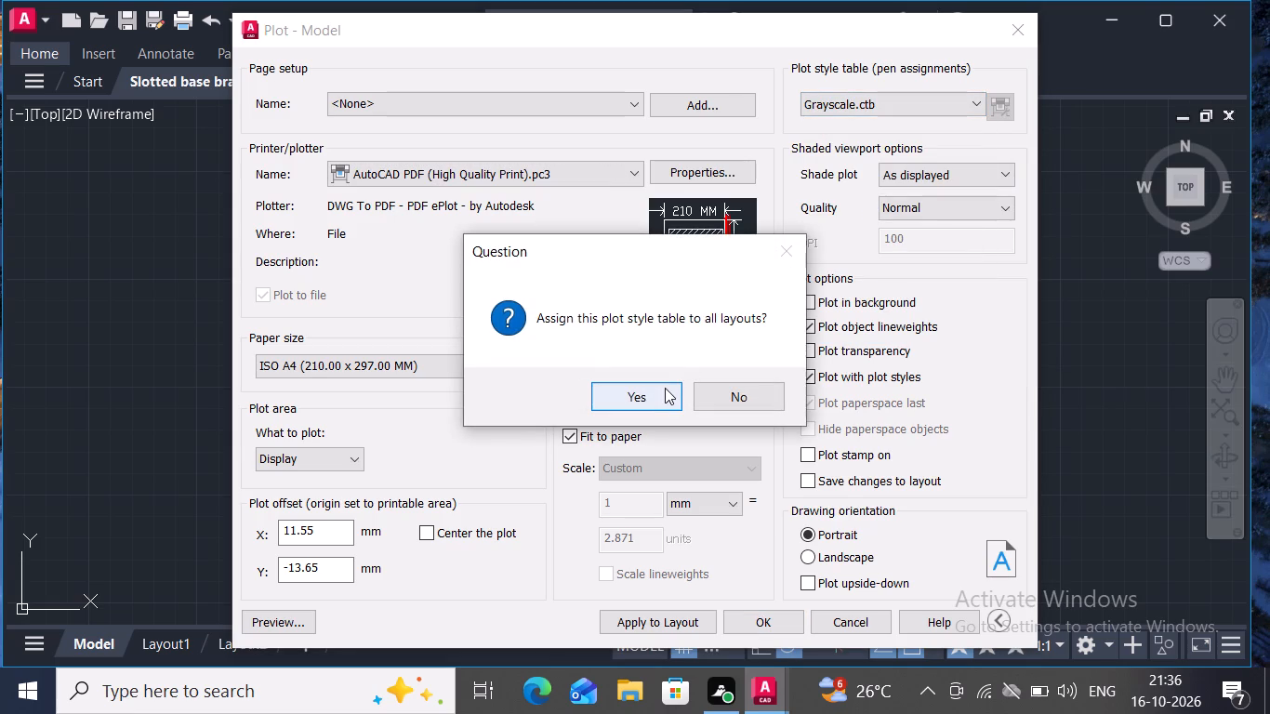
click(665, 388)
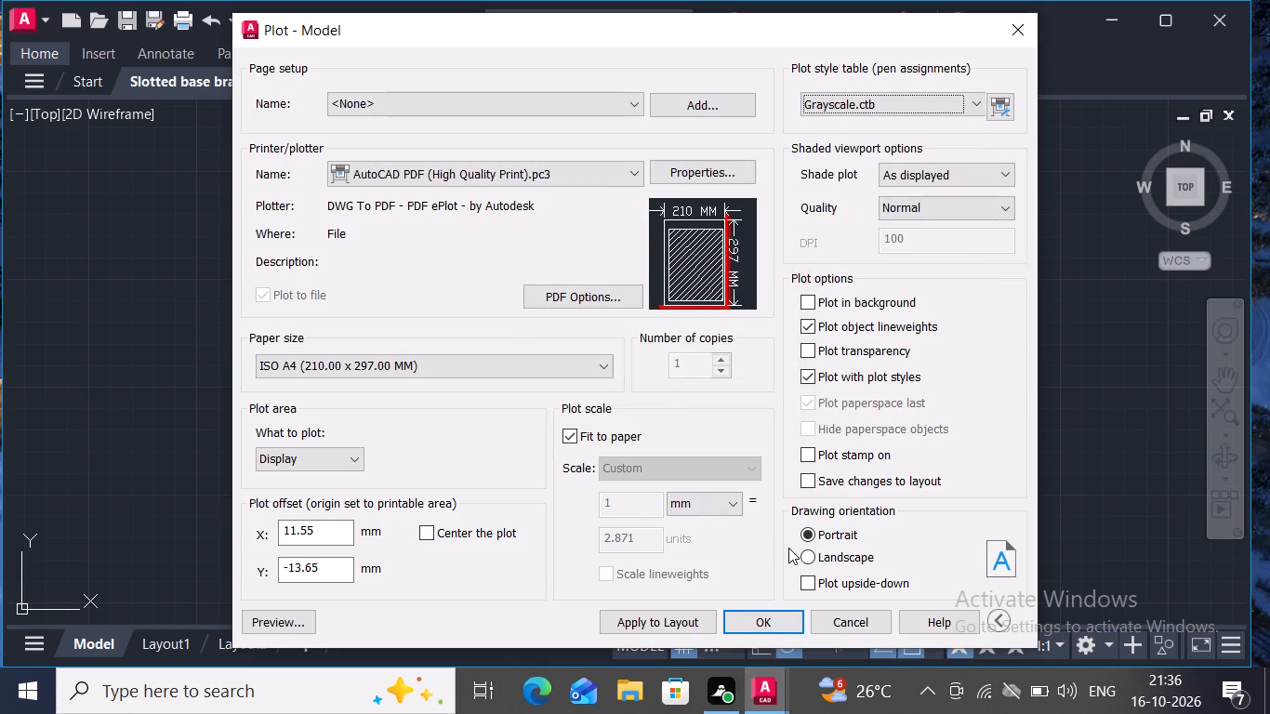
Set the plot's drawing orientation to landscape and center the plot on the paper.
click(809, 559)
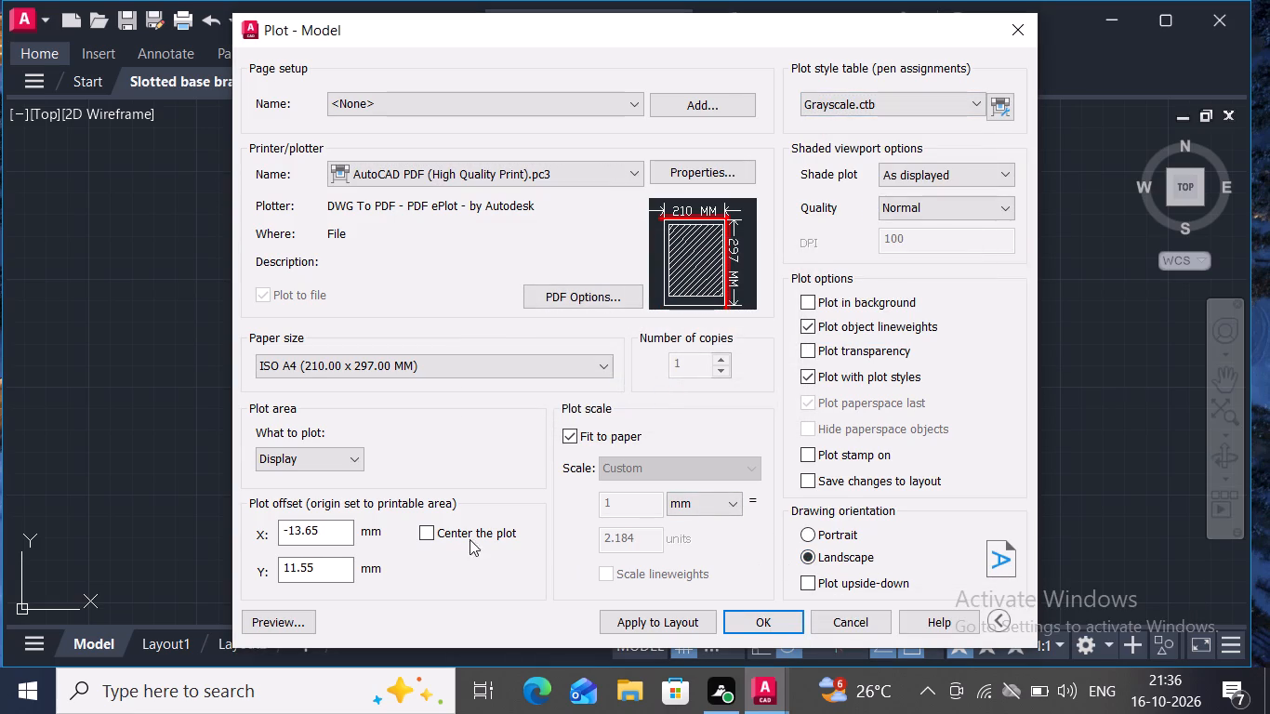
click(427, 533)
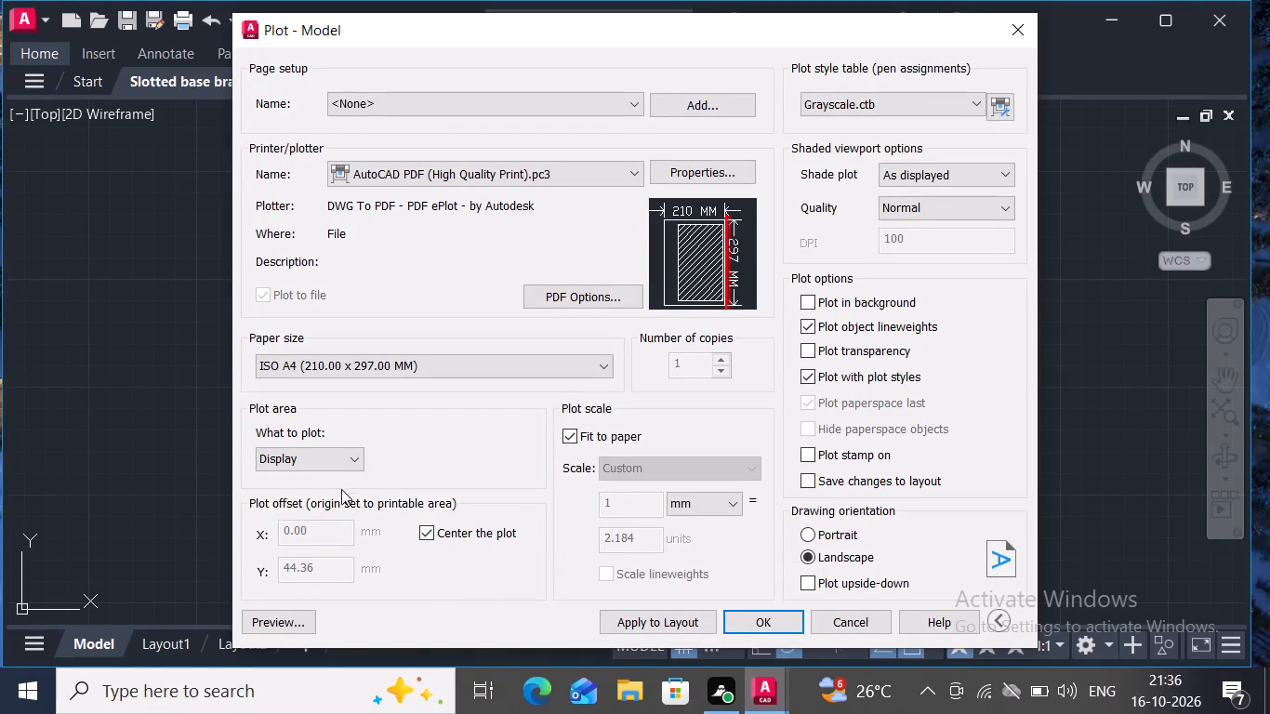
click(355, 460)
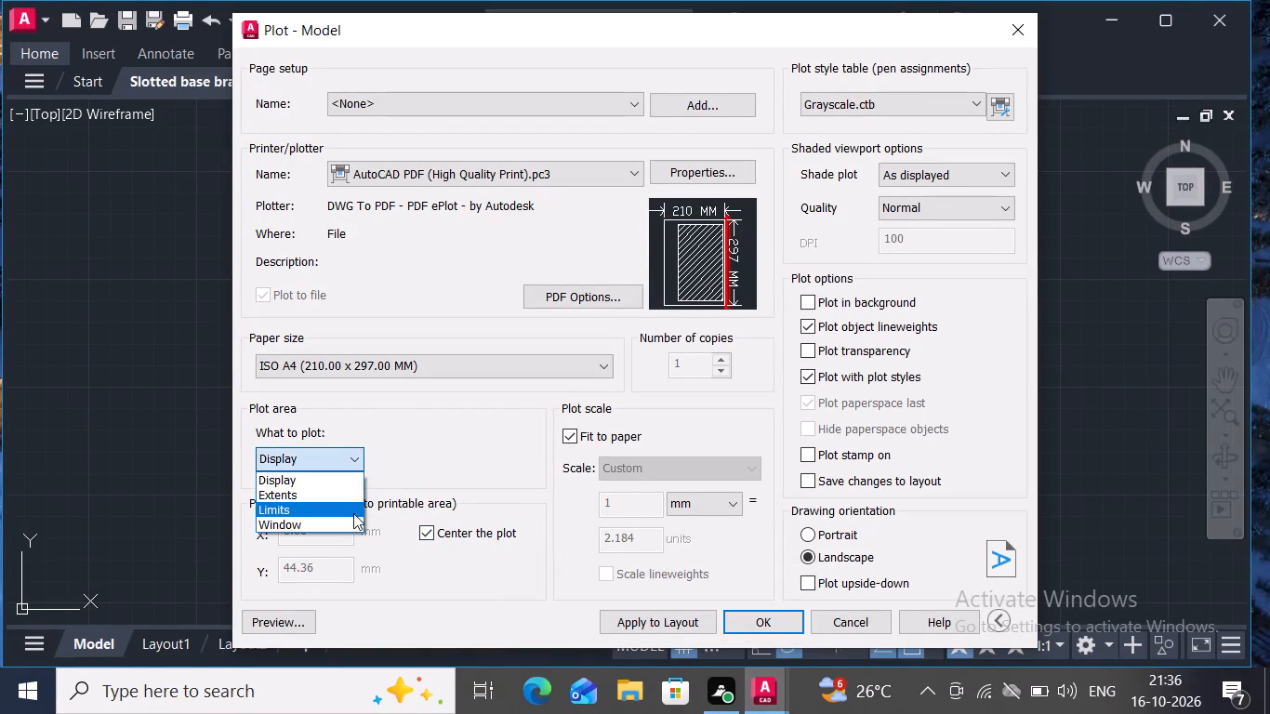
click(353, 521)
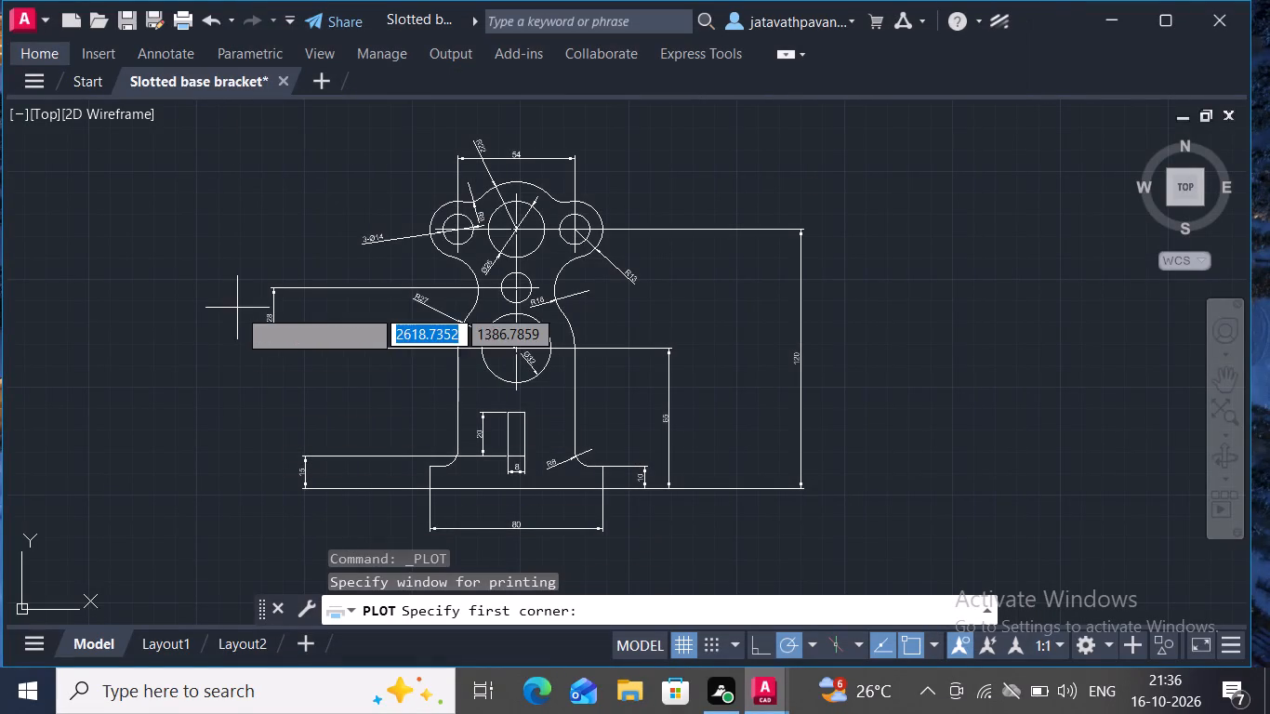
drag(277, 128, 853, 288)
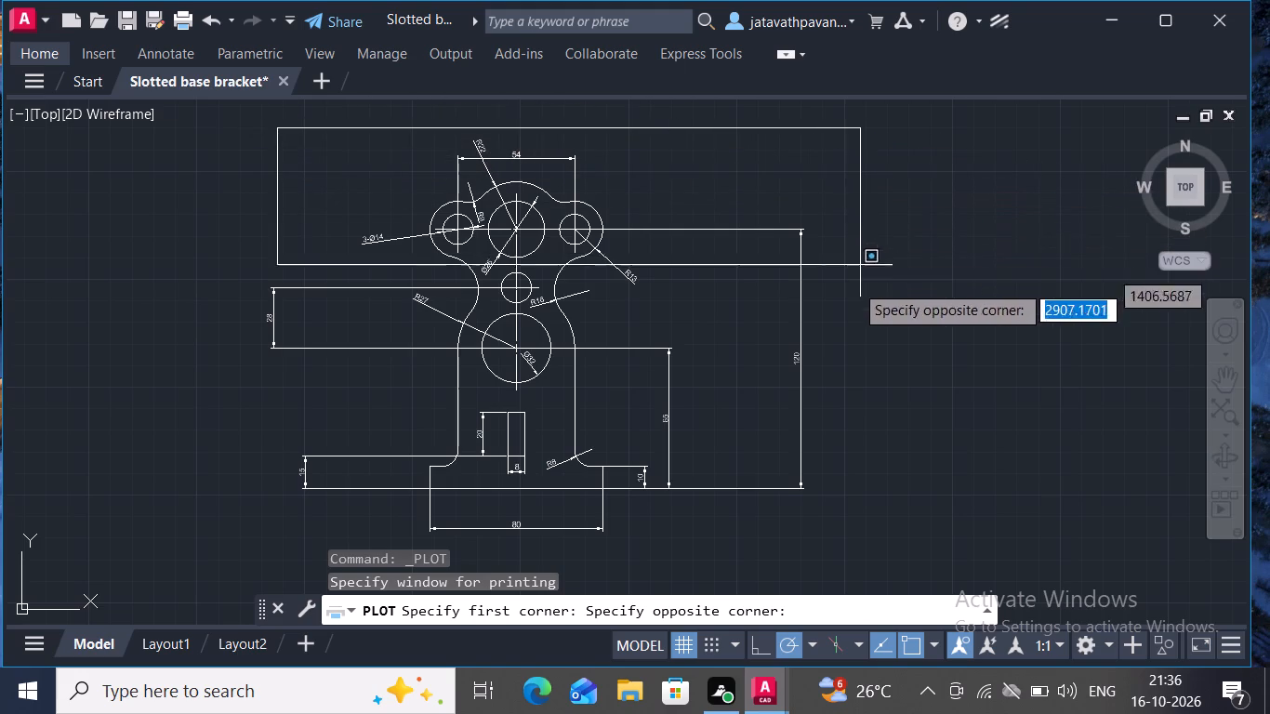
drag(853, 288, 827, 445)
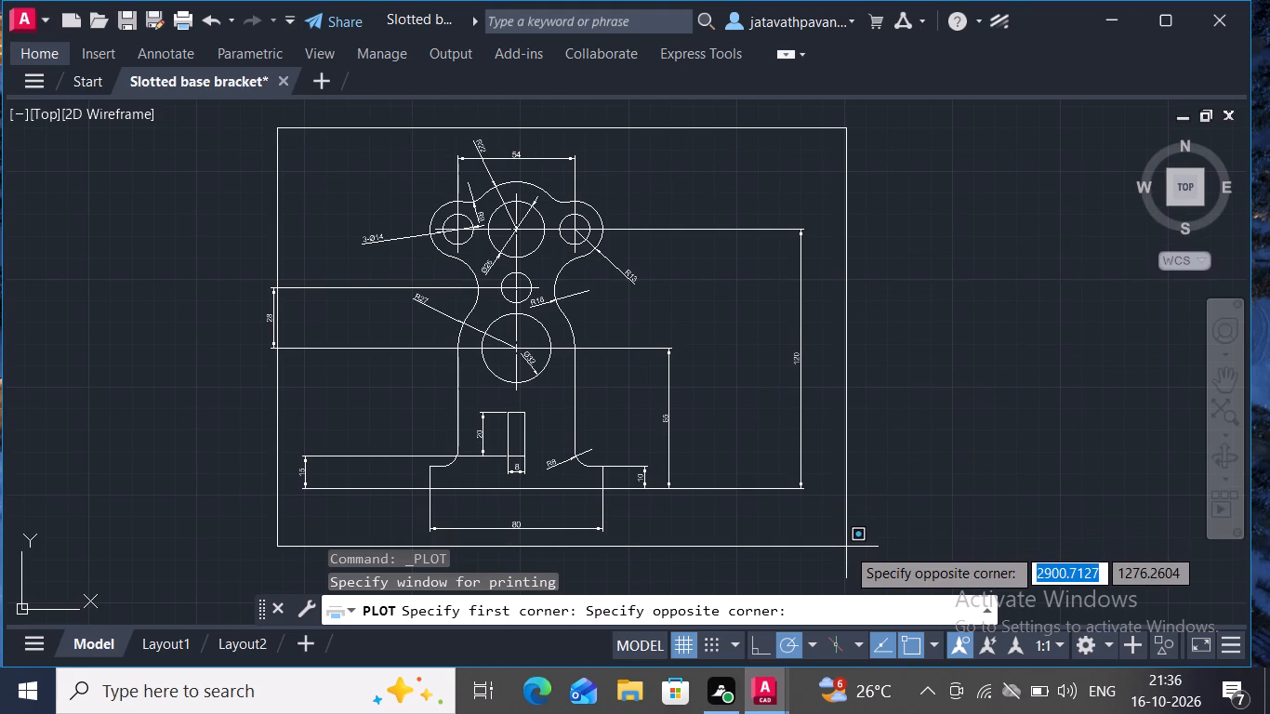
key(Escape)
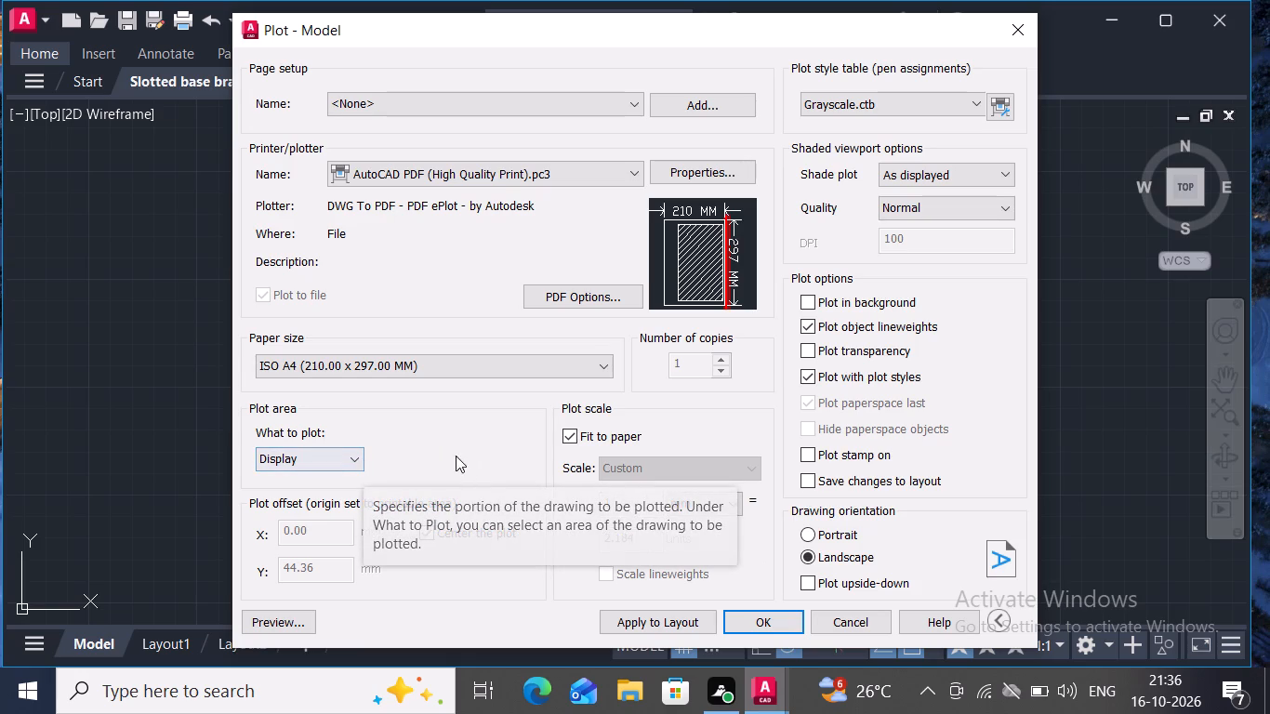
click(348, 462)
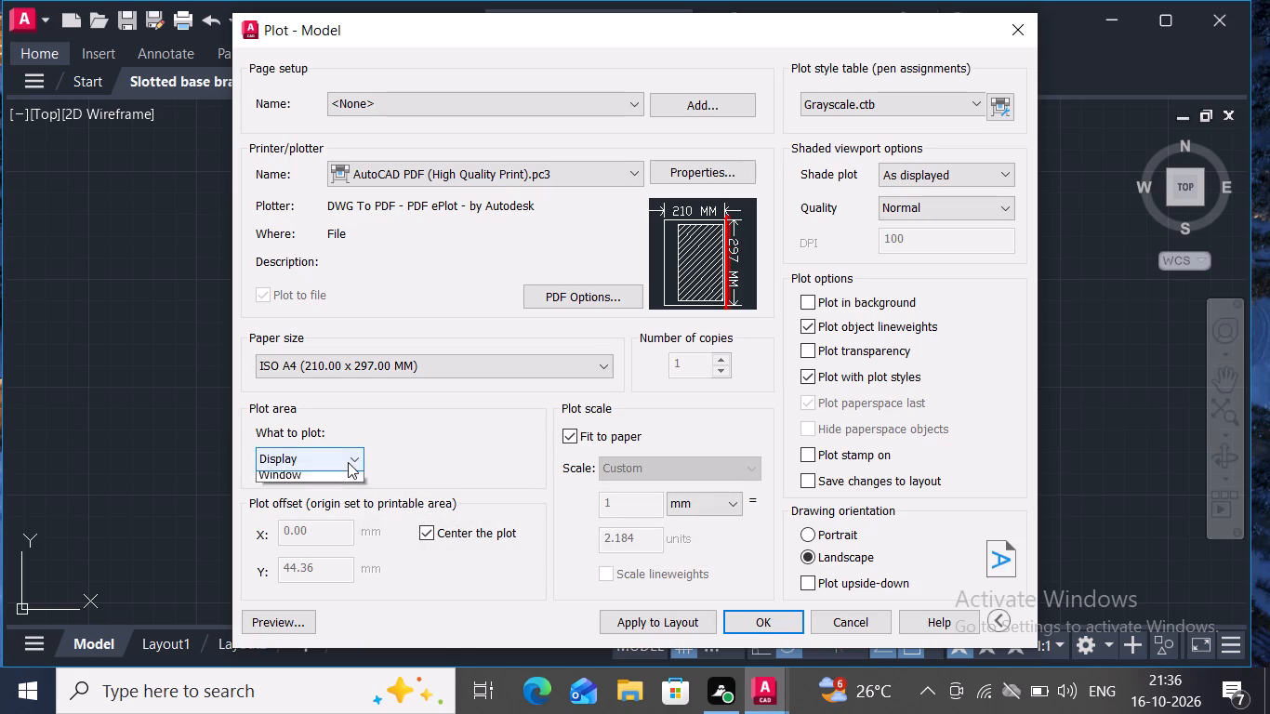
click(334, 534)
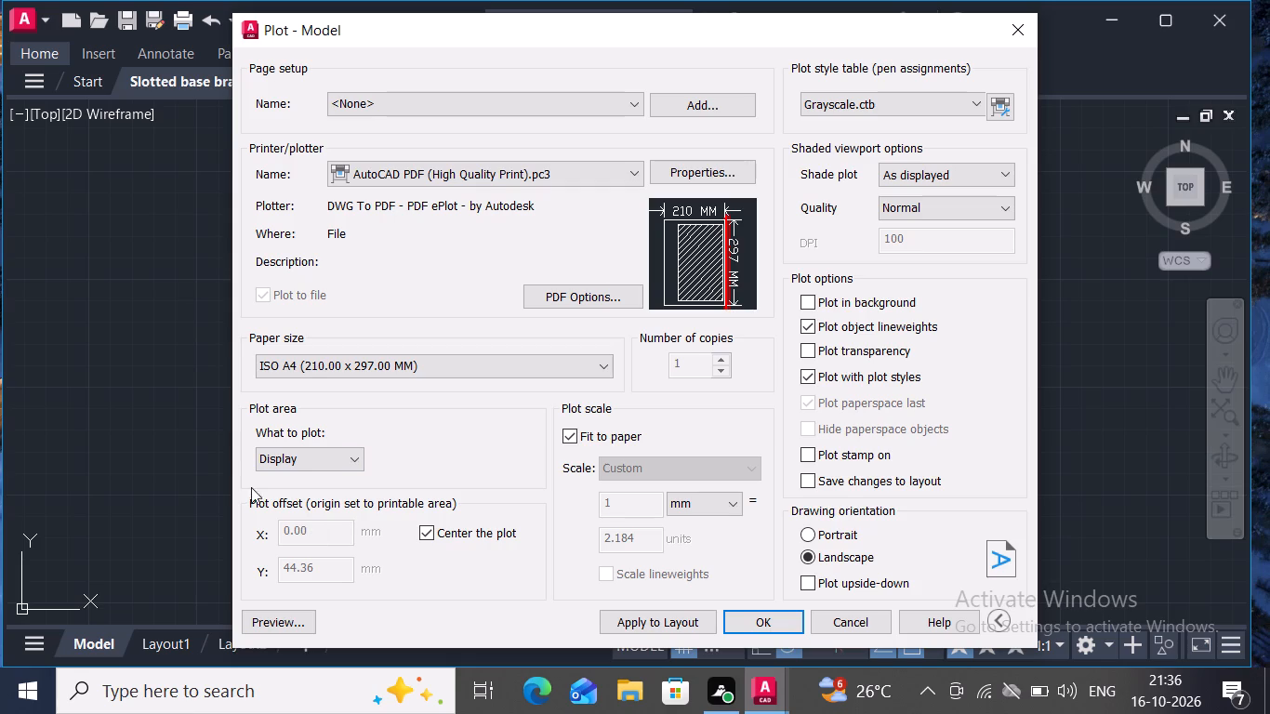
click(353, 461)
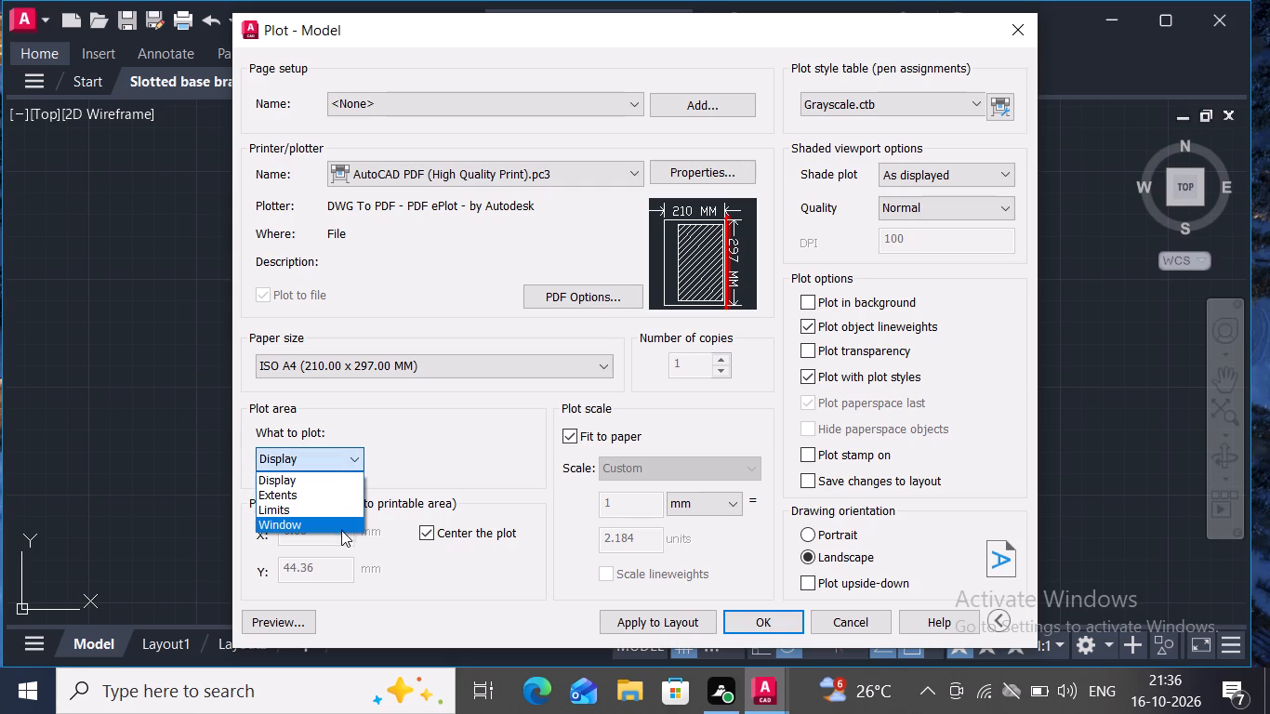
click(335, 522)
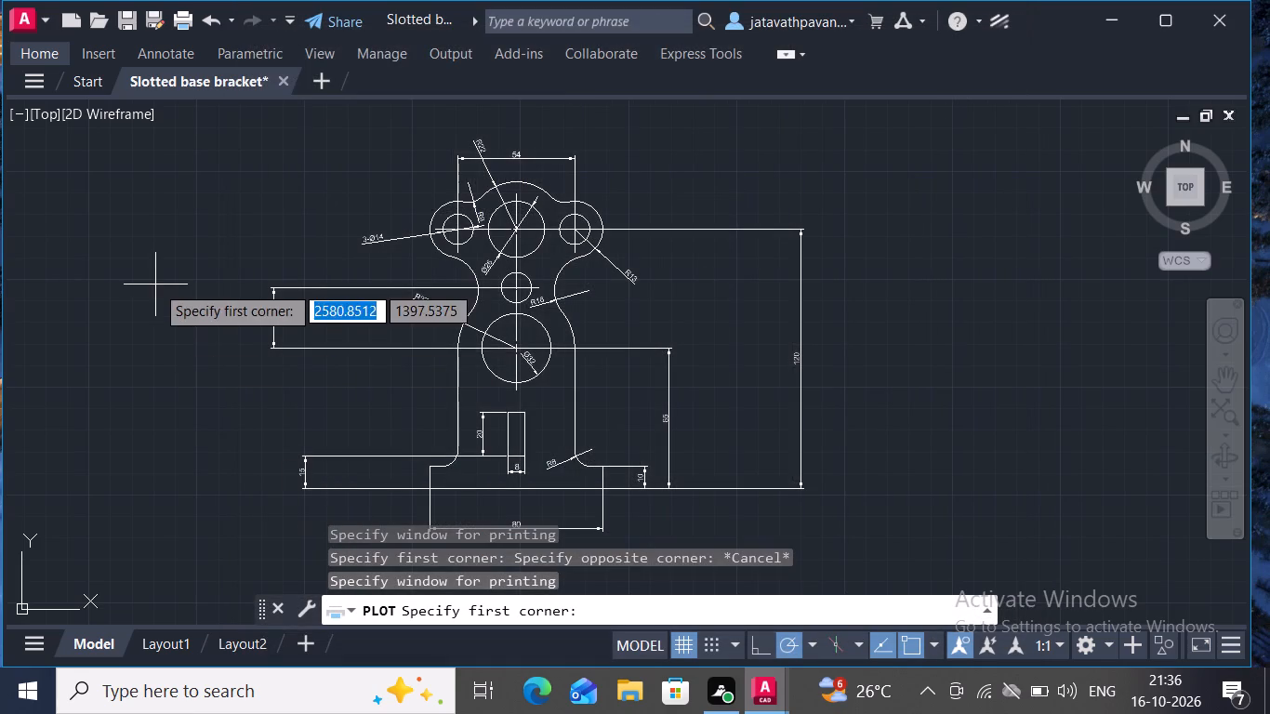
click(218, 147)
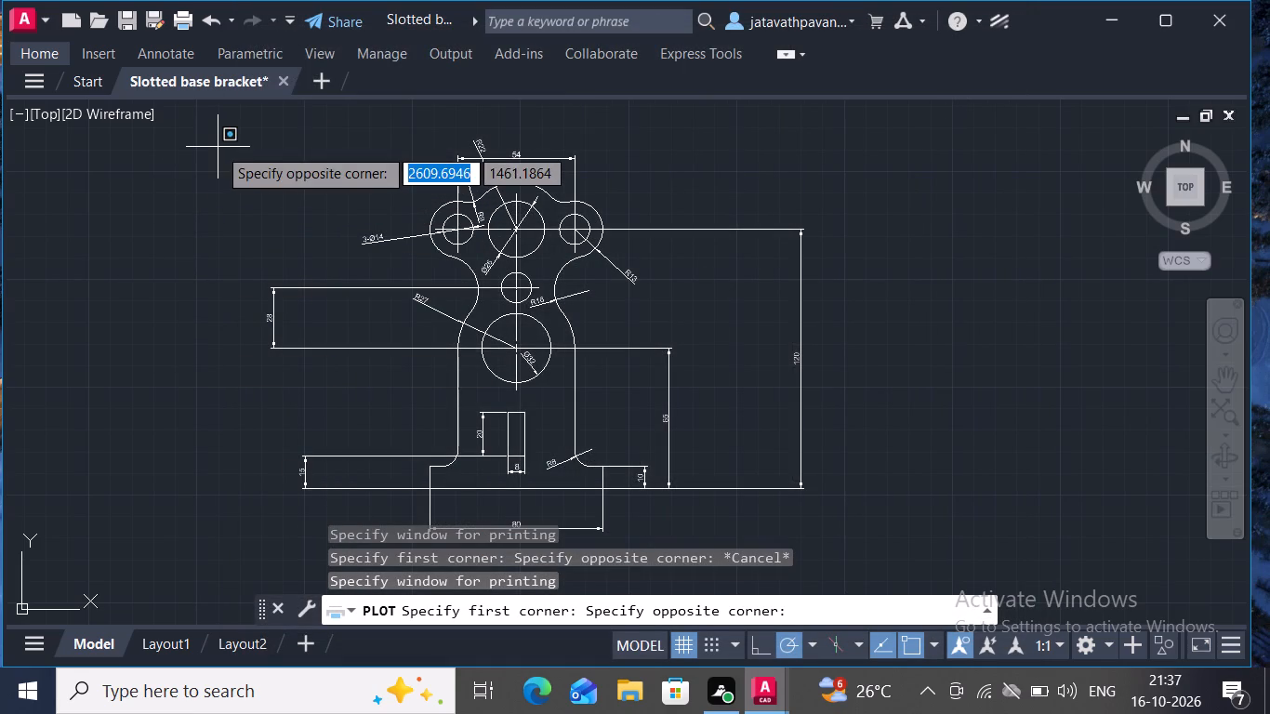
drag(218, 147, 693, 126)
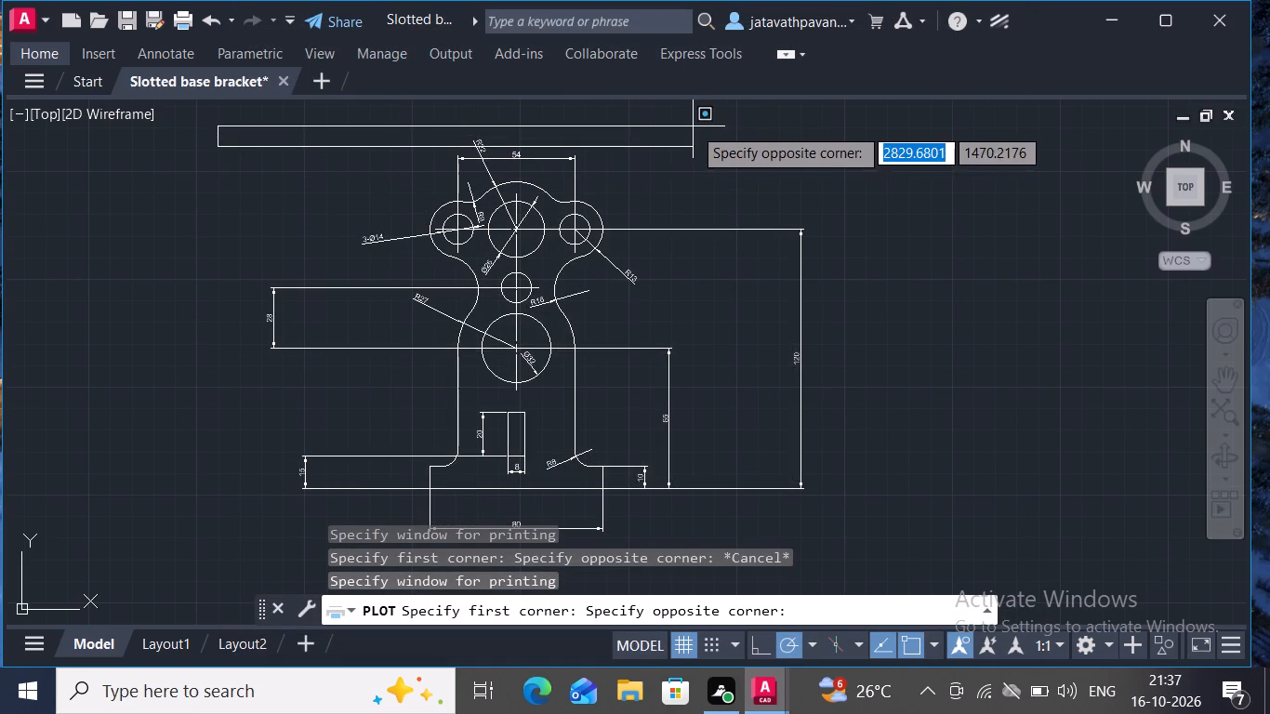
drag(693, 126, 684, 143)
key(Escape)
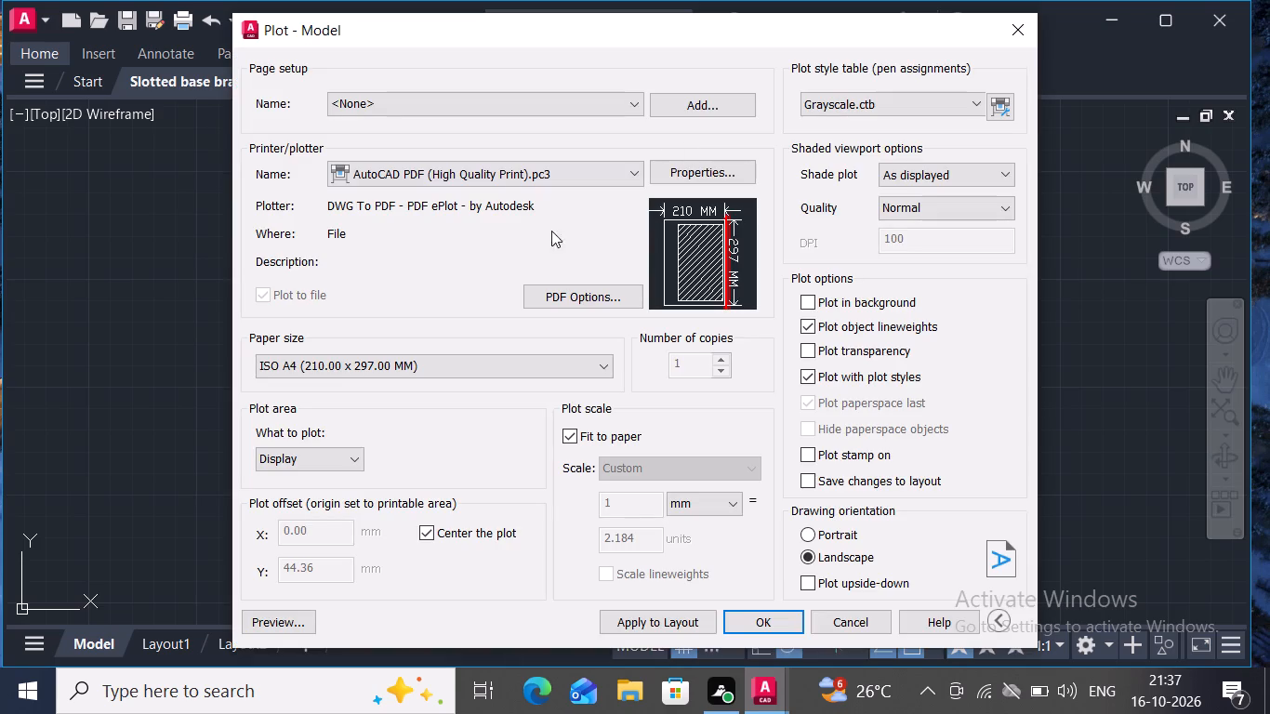
Set the plot area to a window enclosing the whole bracket drawing with all its dimensions.
click(351, 472)
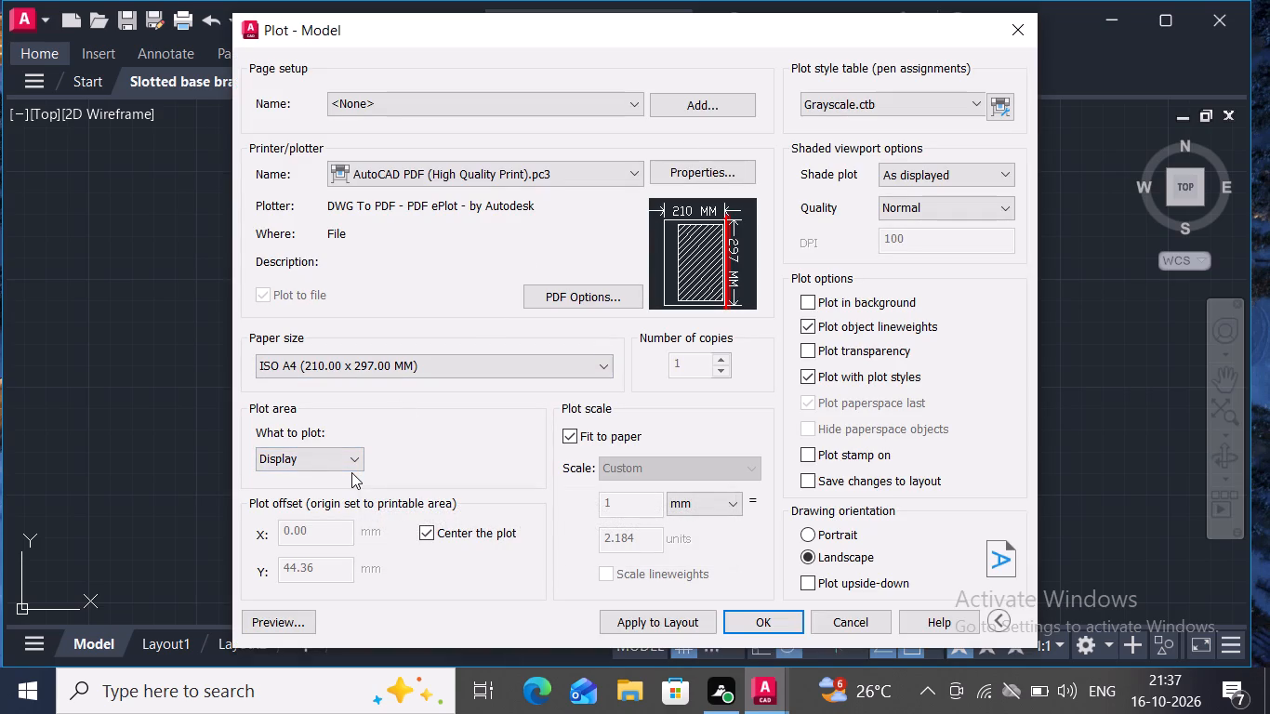
click(356, 462)
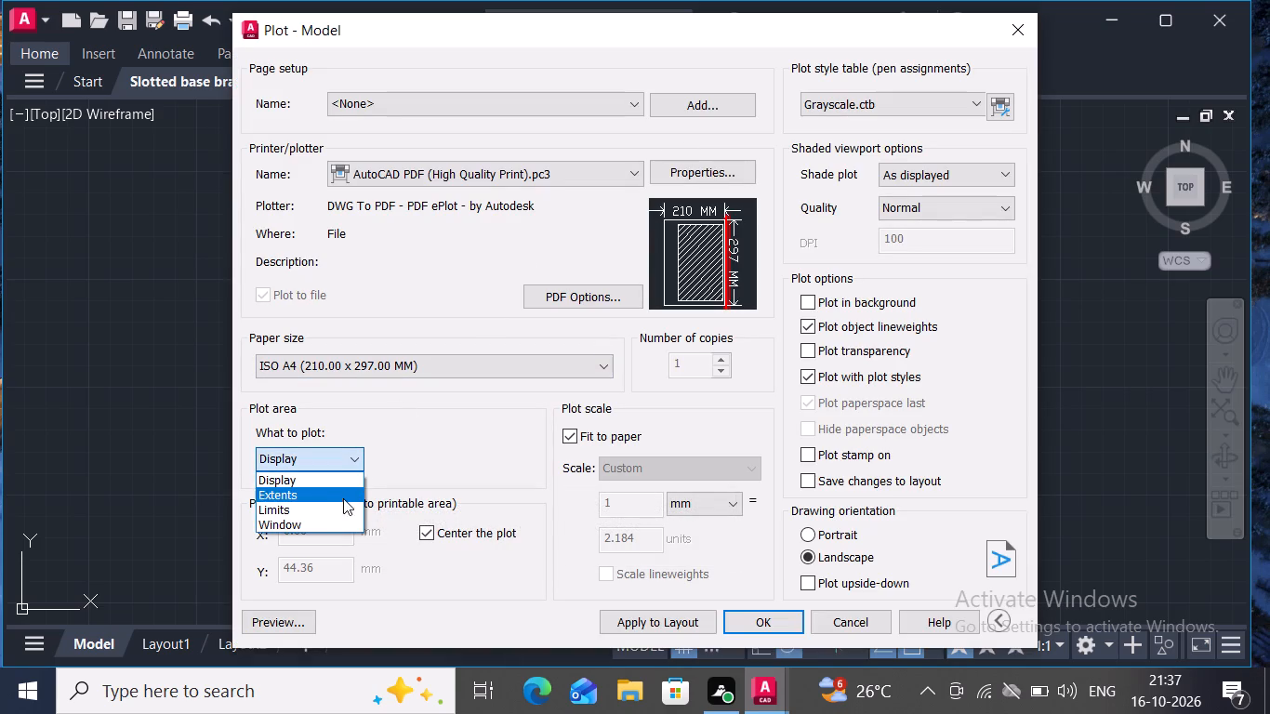
click(337, 520)
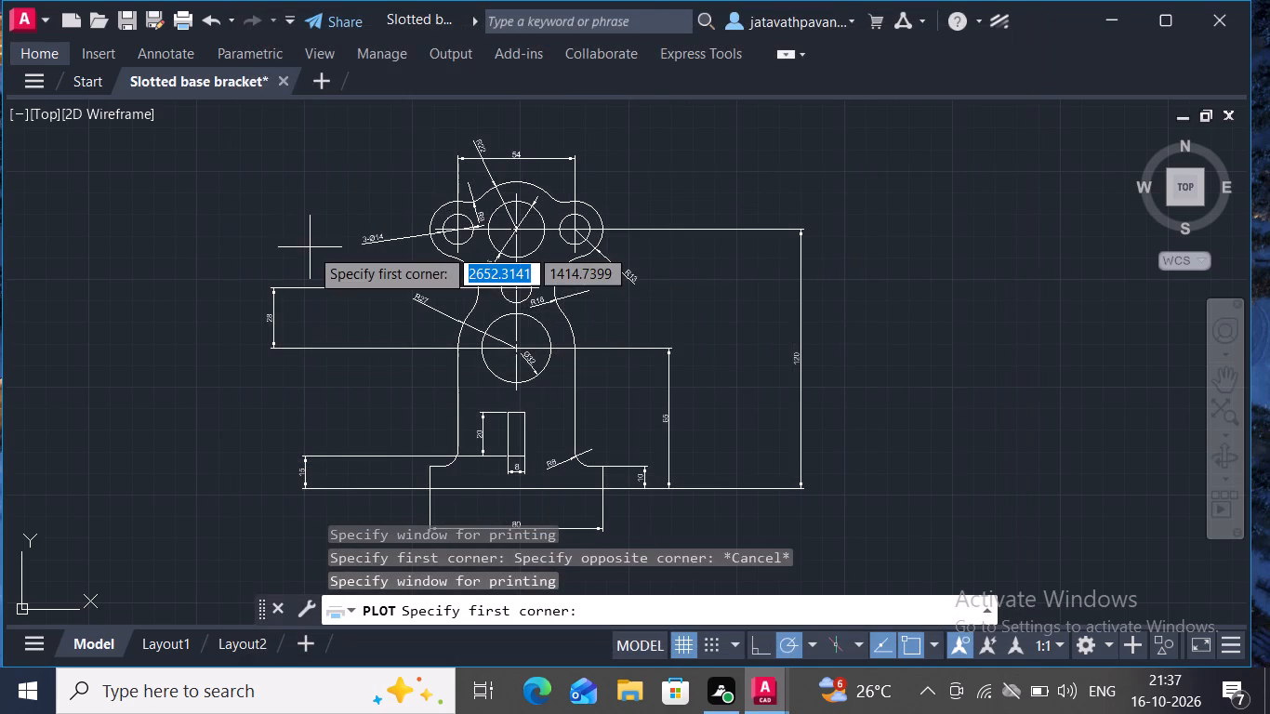
drag(251, 124, 428, 138)
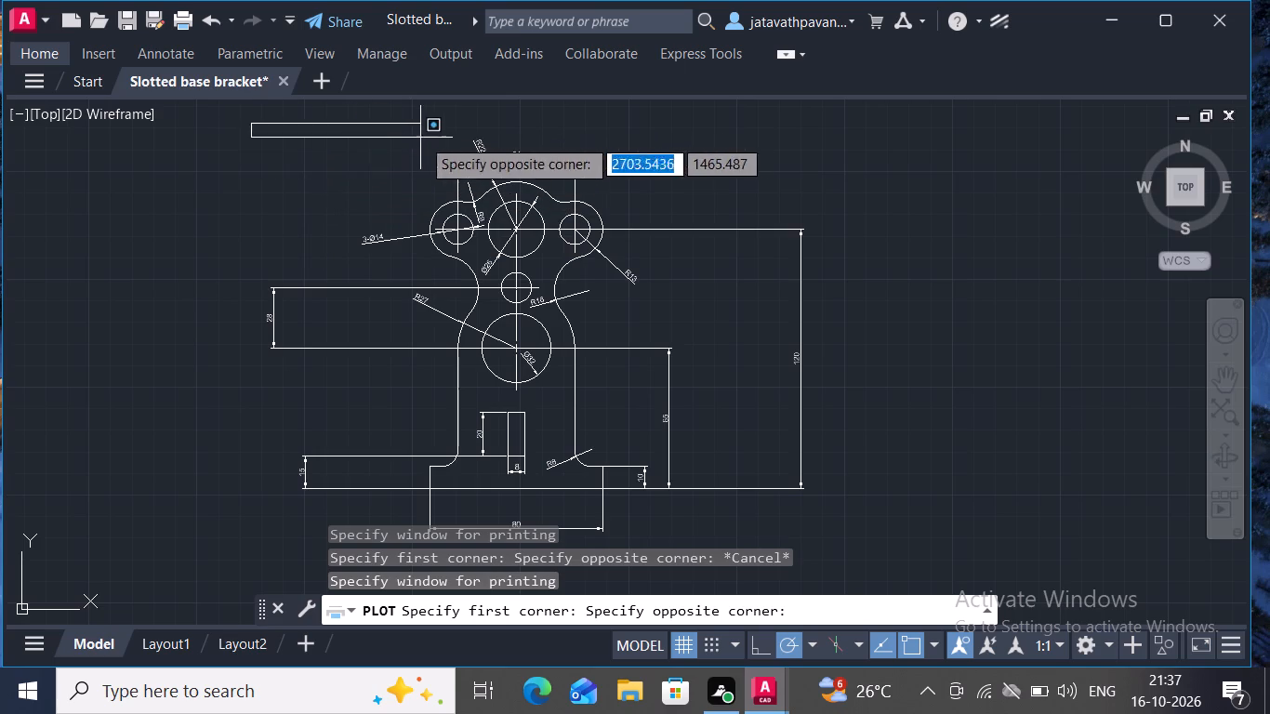
drag(428, 138, 830, 175)
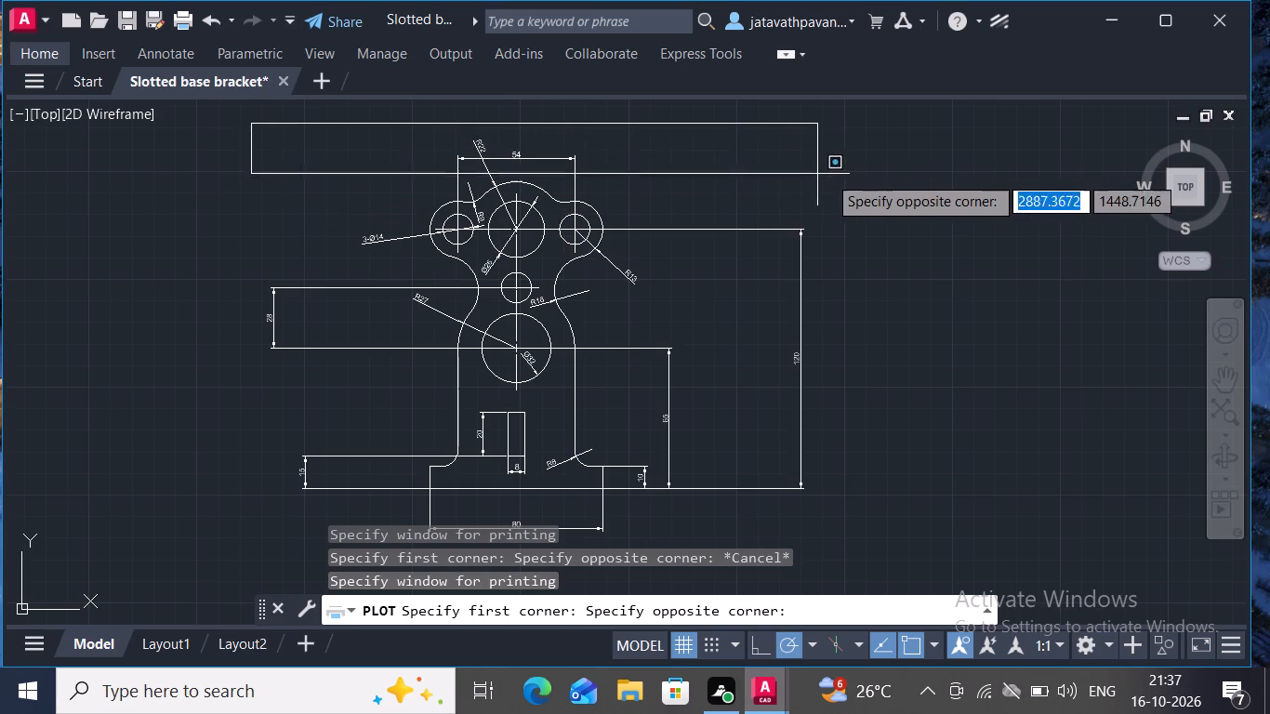
drag(830, 175, 860, 186)
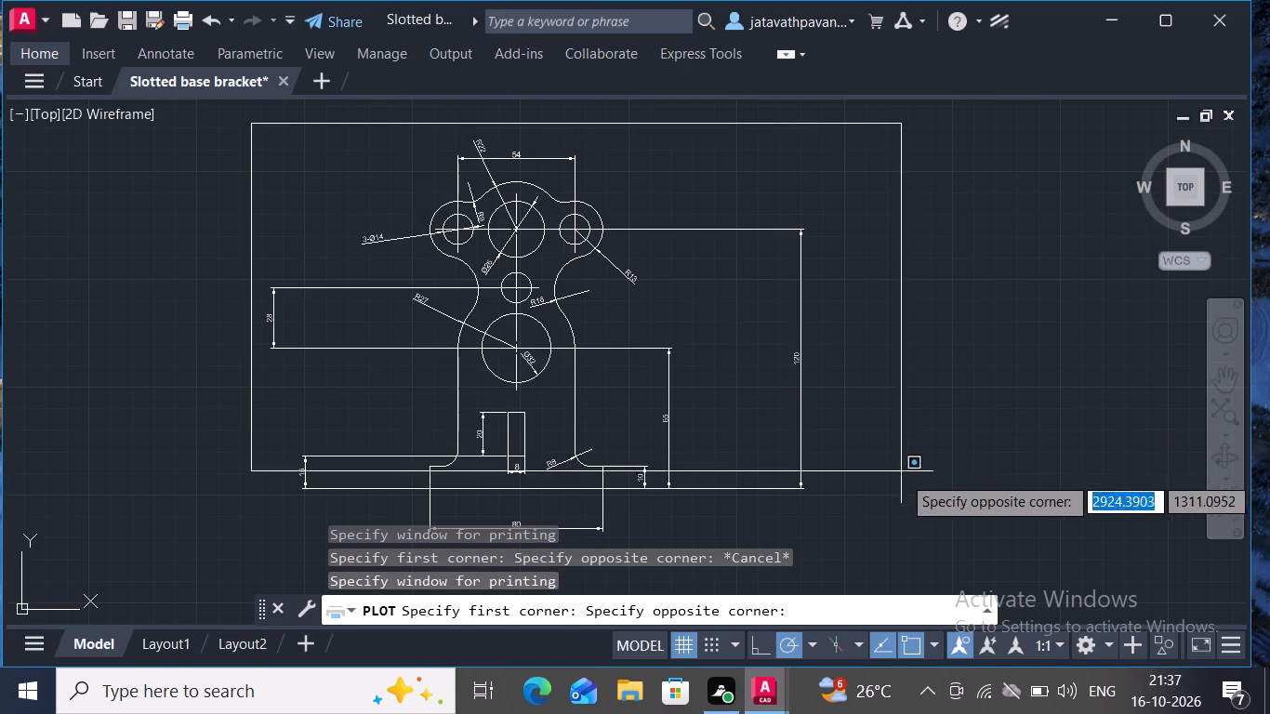
click(909, 547)
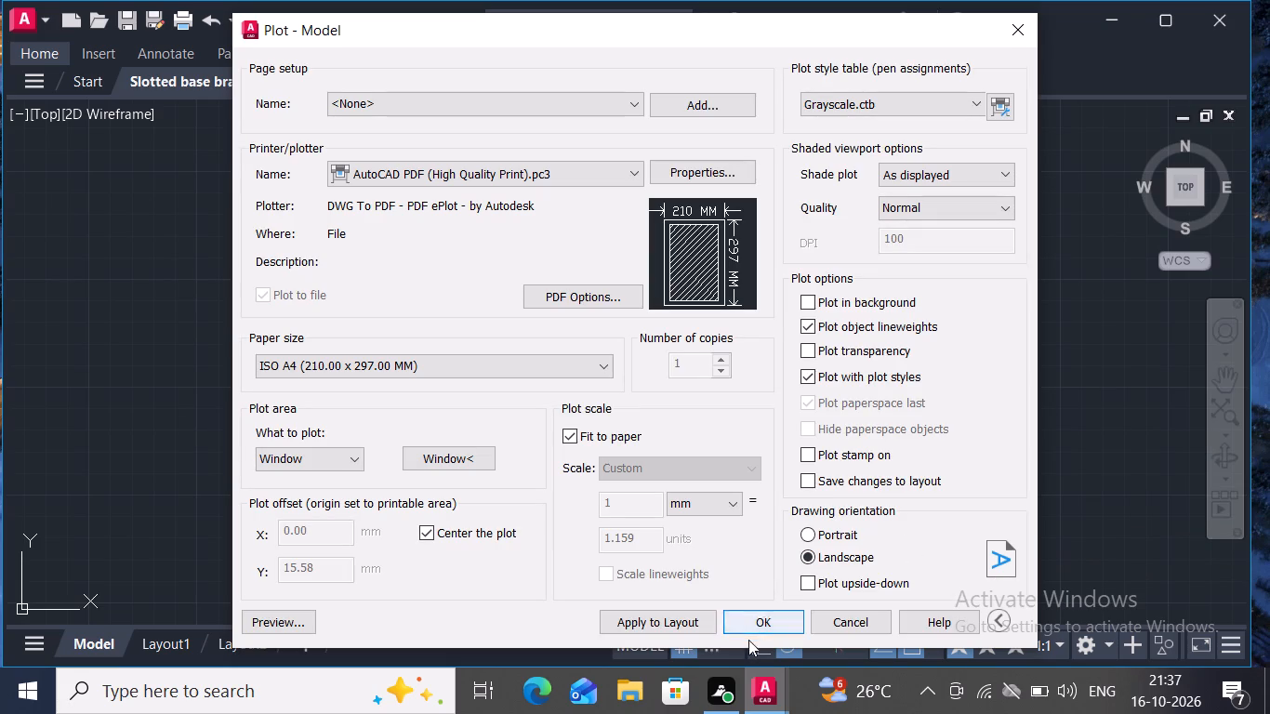
Apply the plot settings to the layout, plot to Slotted base bracket-Model.pdf in the Documents folder, and minimize the opened PDF.
click(684, 622)
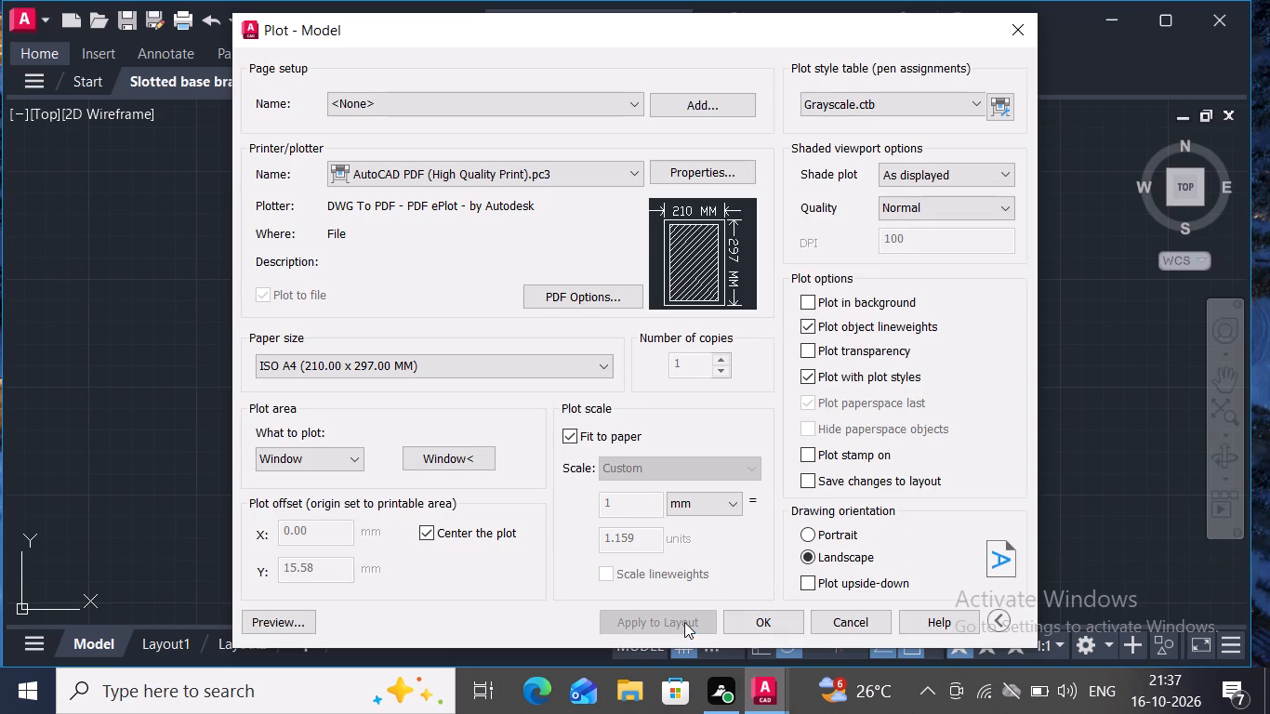
click(762, 618)
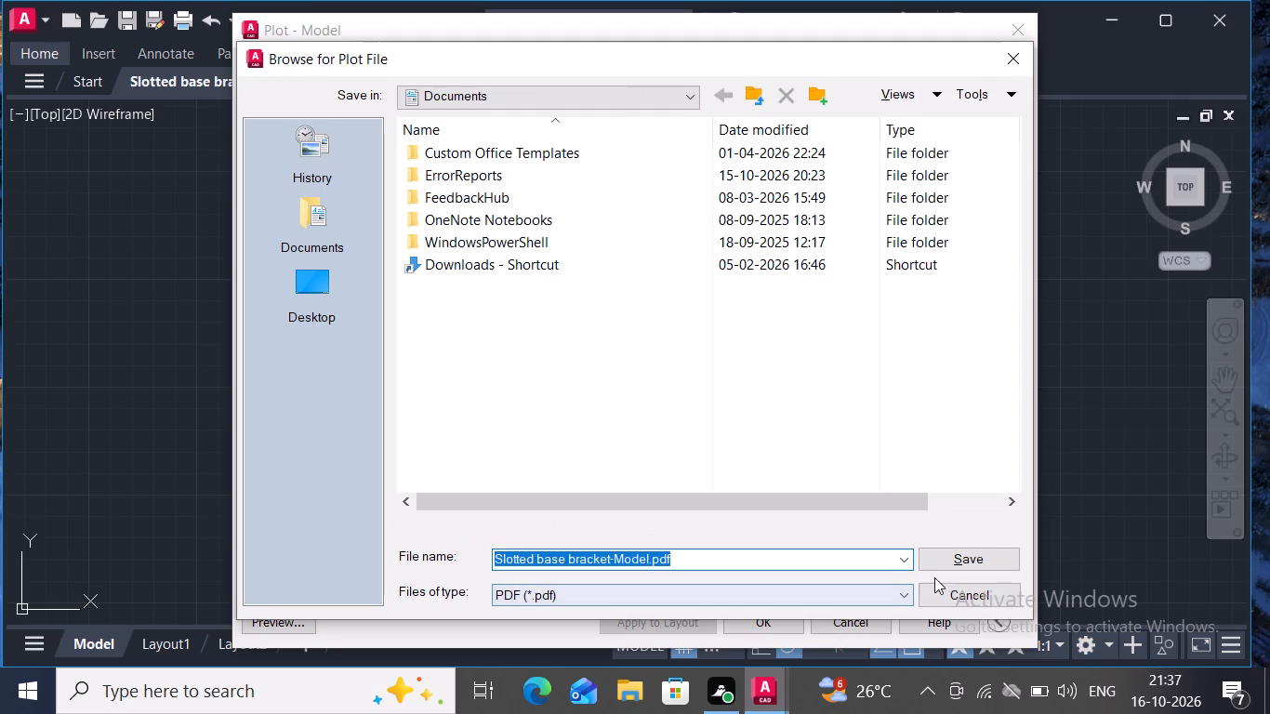
click(960, 551)
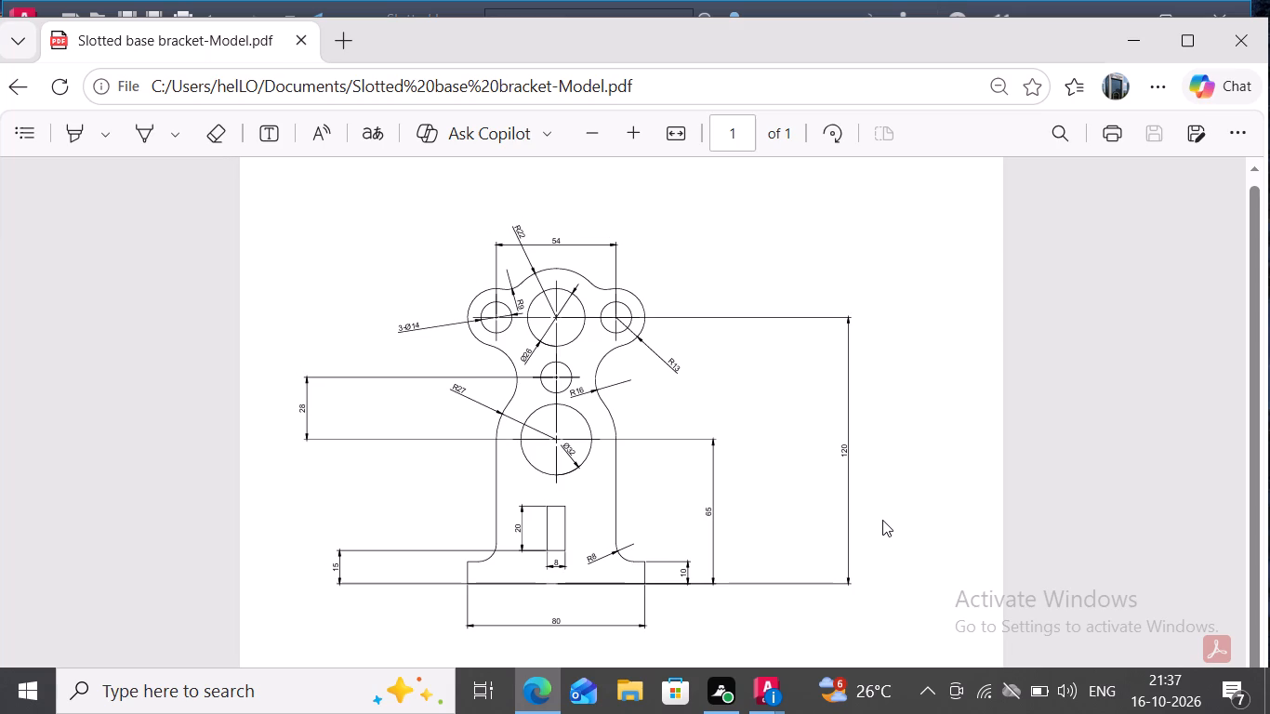
click(1138, 33)
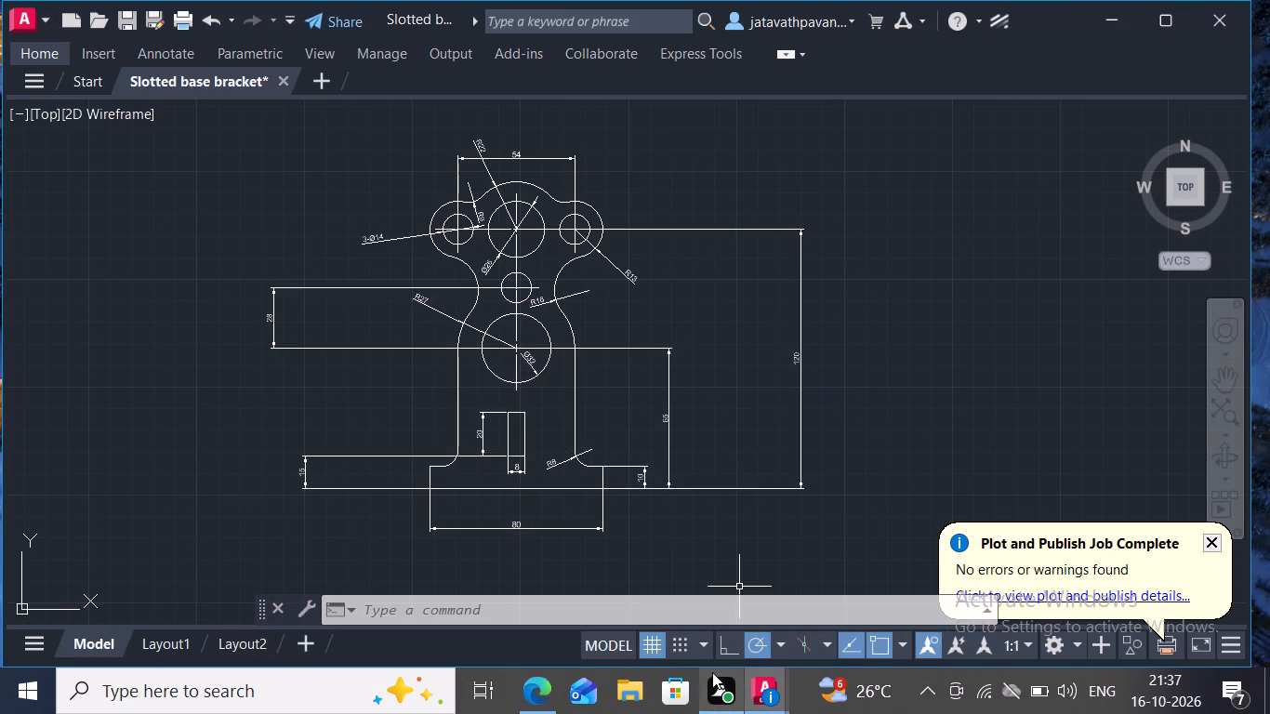